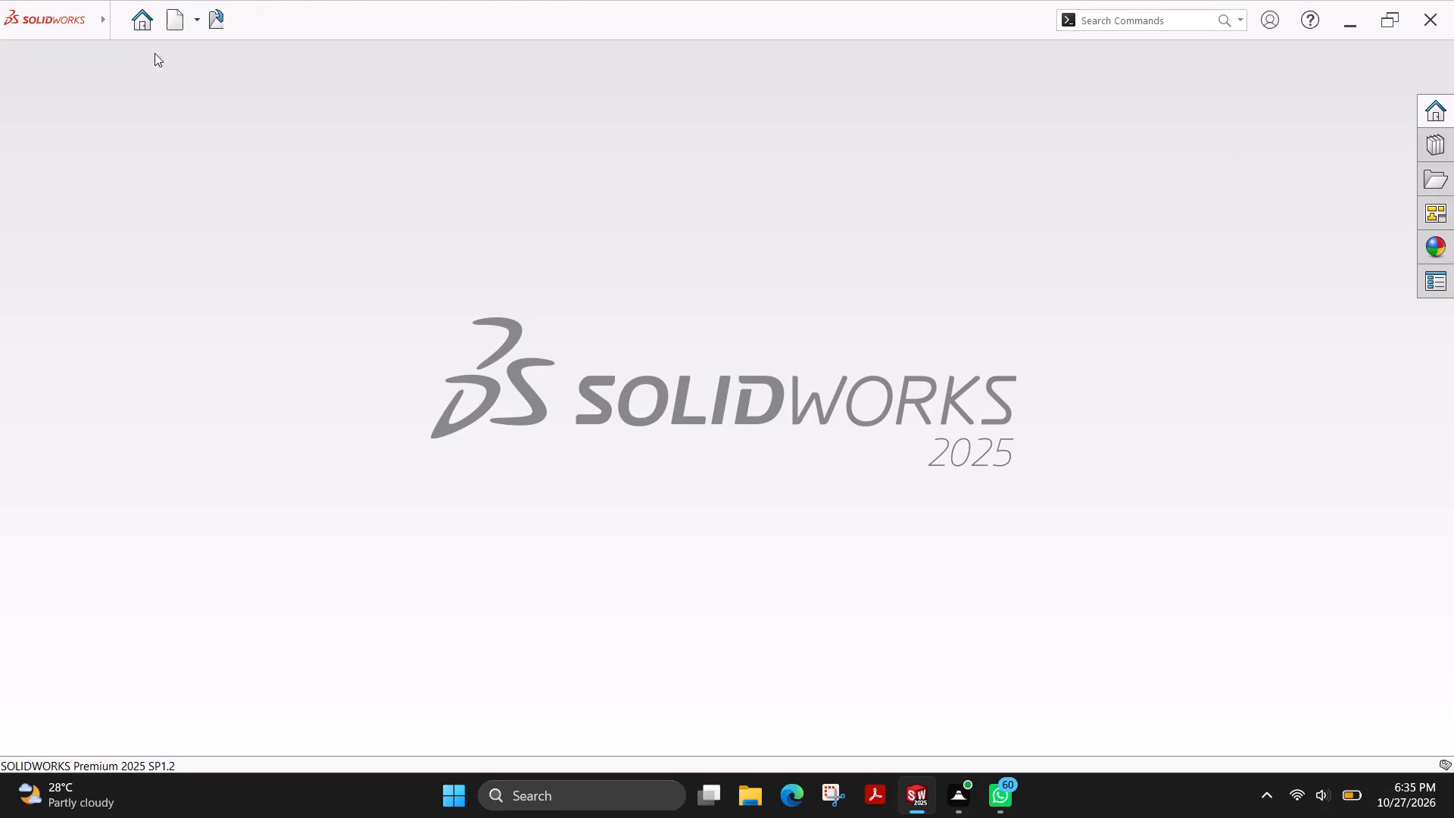
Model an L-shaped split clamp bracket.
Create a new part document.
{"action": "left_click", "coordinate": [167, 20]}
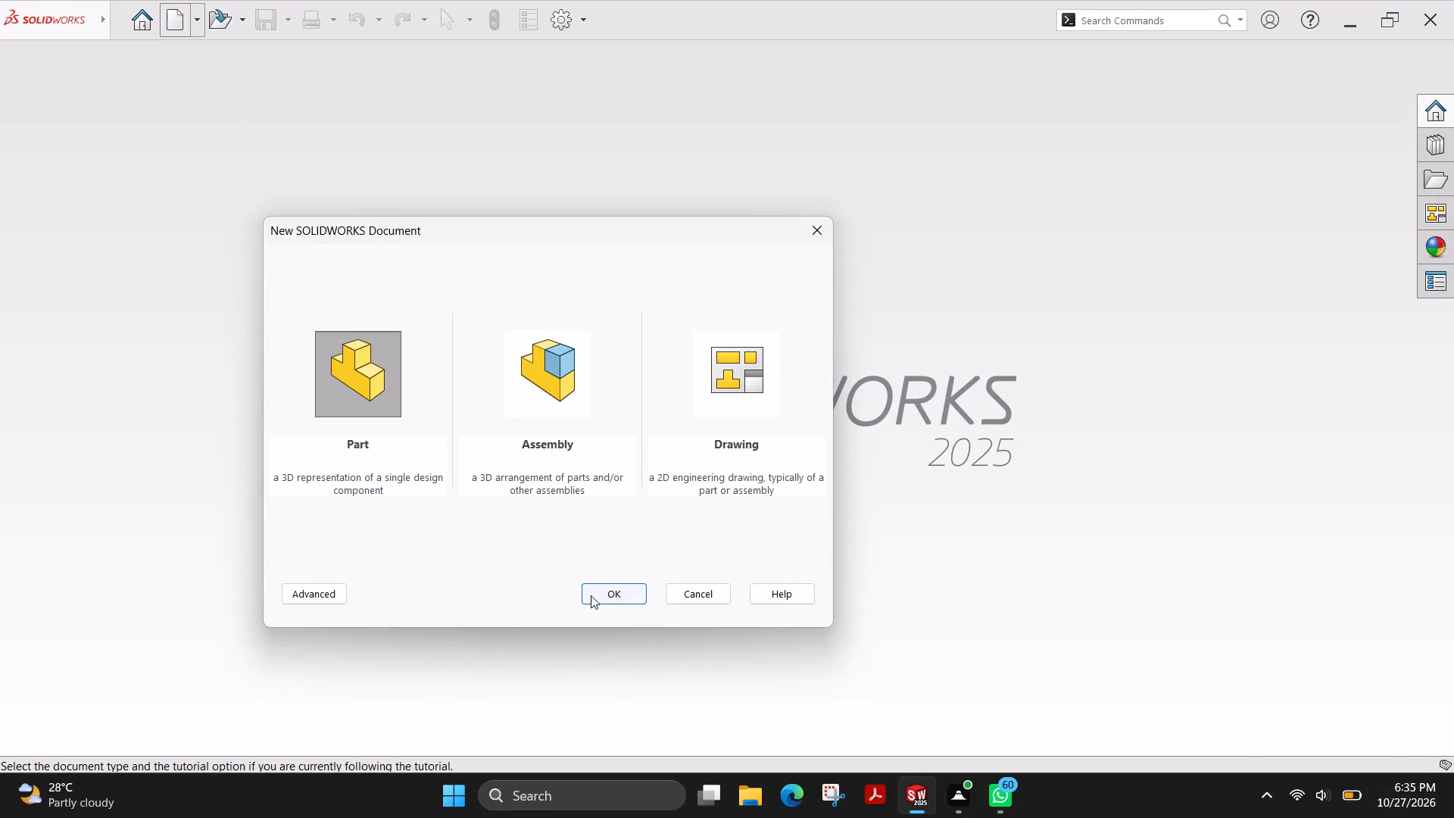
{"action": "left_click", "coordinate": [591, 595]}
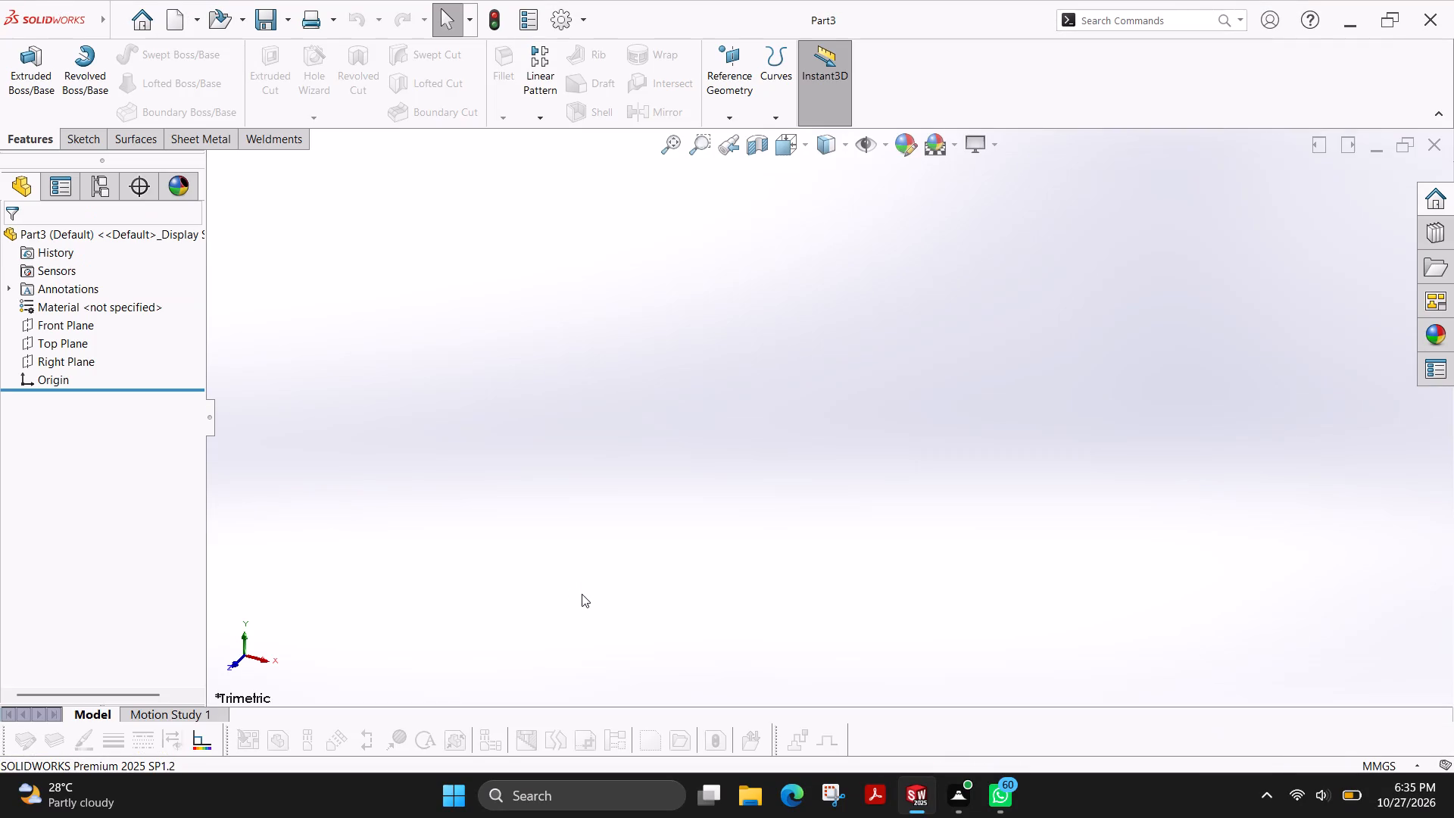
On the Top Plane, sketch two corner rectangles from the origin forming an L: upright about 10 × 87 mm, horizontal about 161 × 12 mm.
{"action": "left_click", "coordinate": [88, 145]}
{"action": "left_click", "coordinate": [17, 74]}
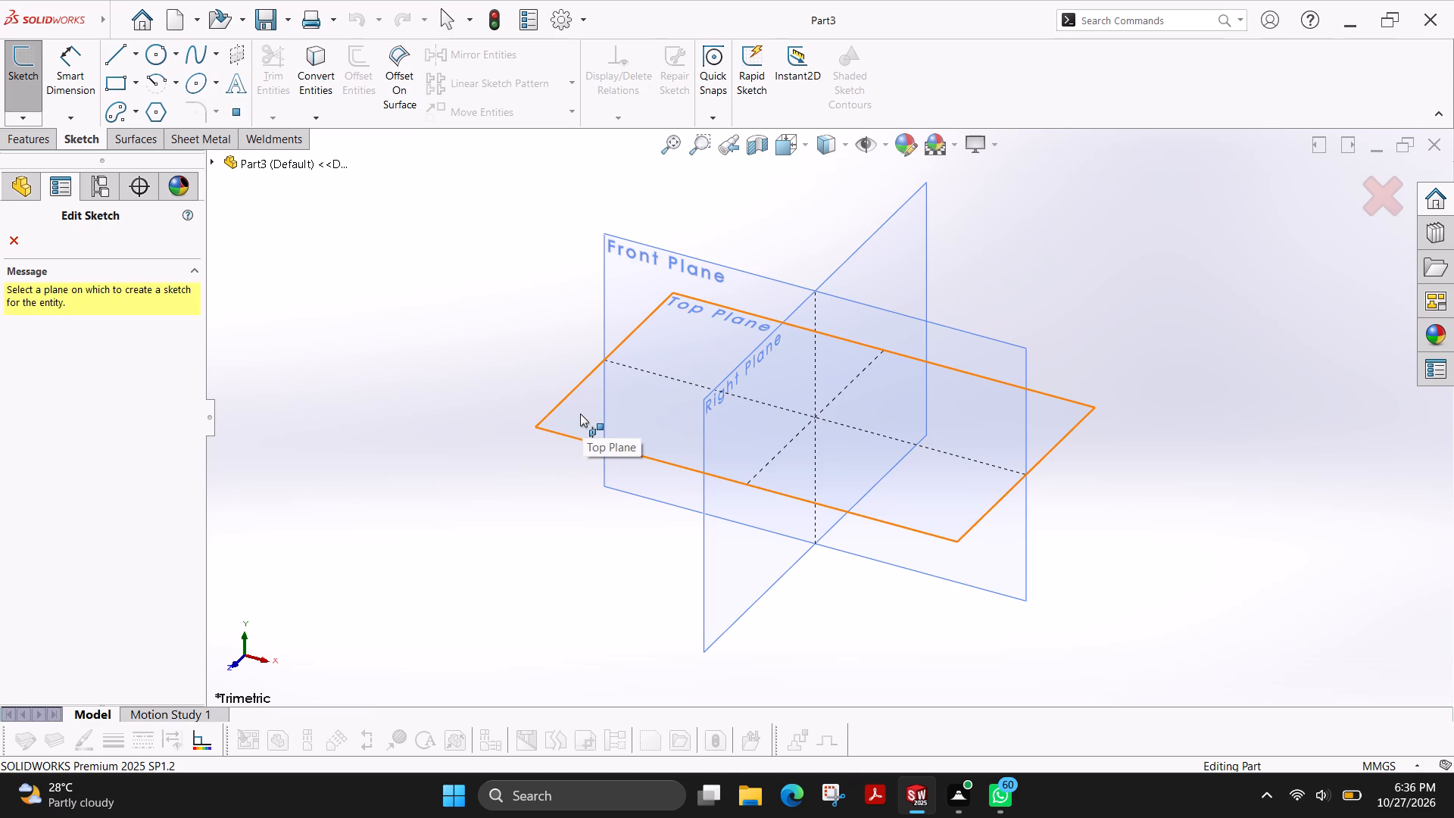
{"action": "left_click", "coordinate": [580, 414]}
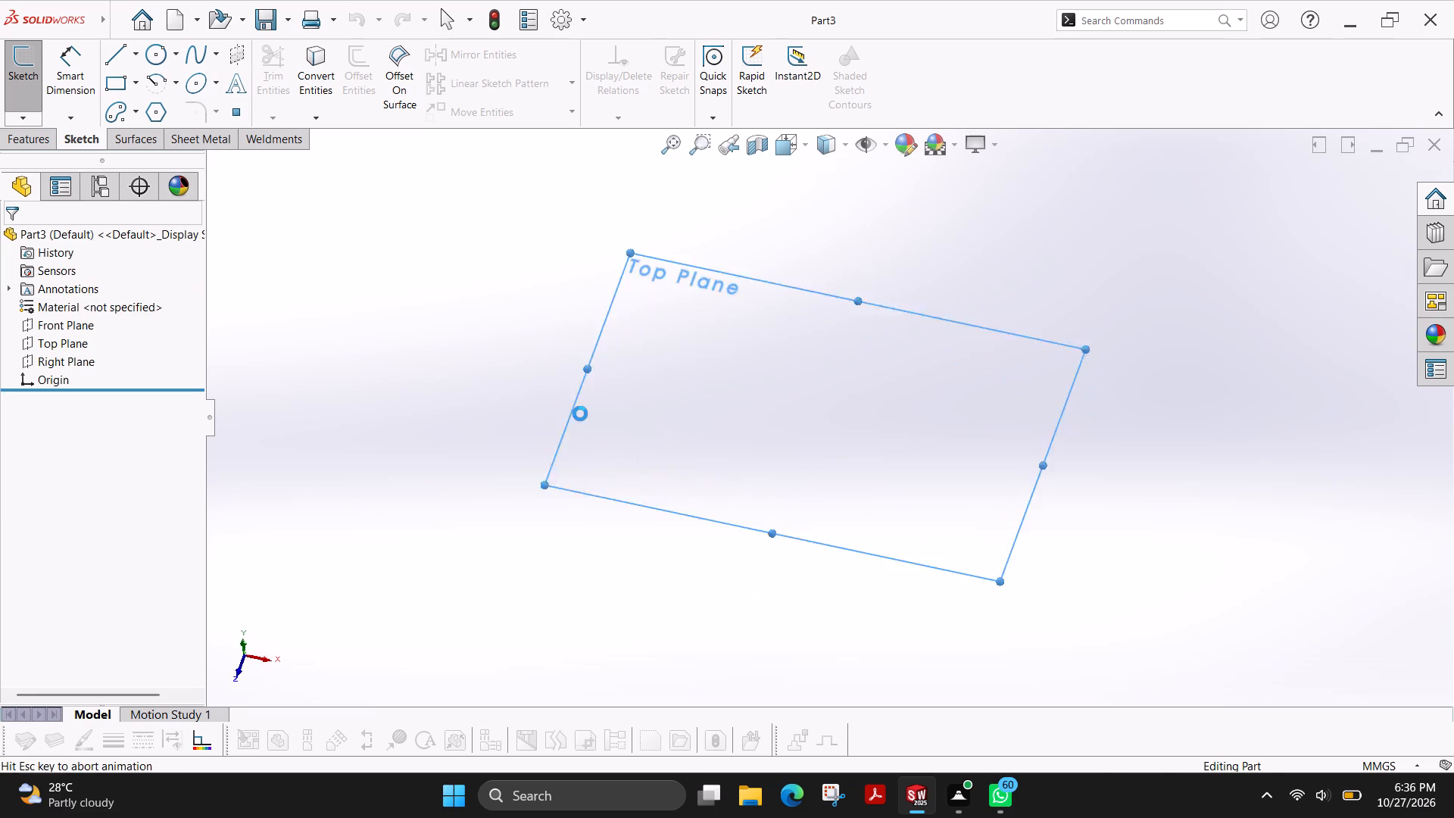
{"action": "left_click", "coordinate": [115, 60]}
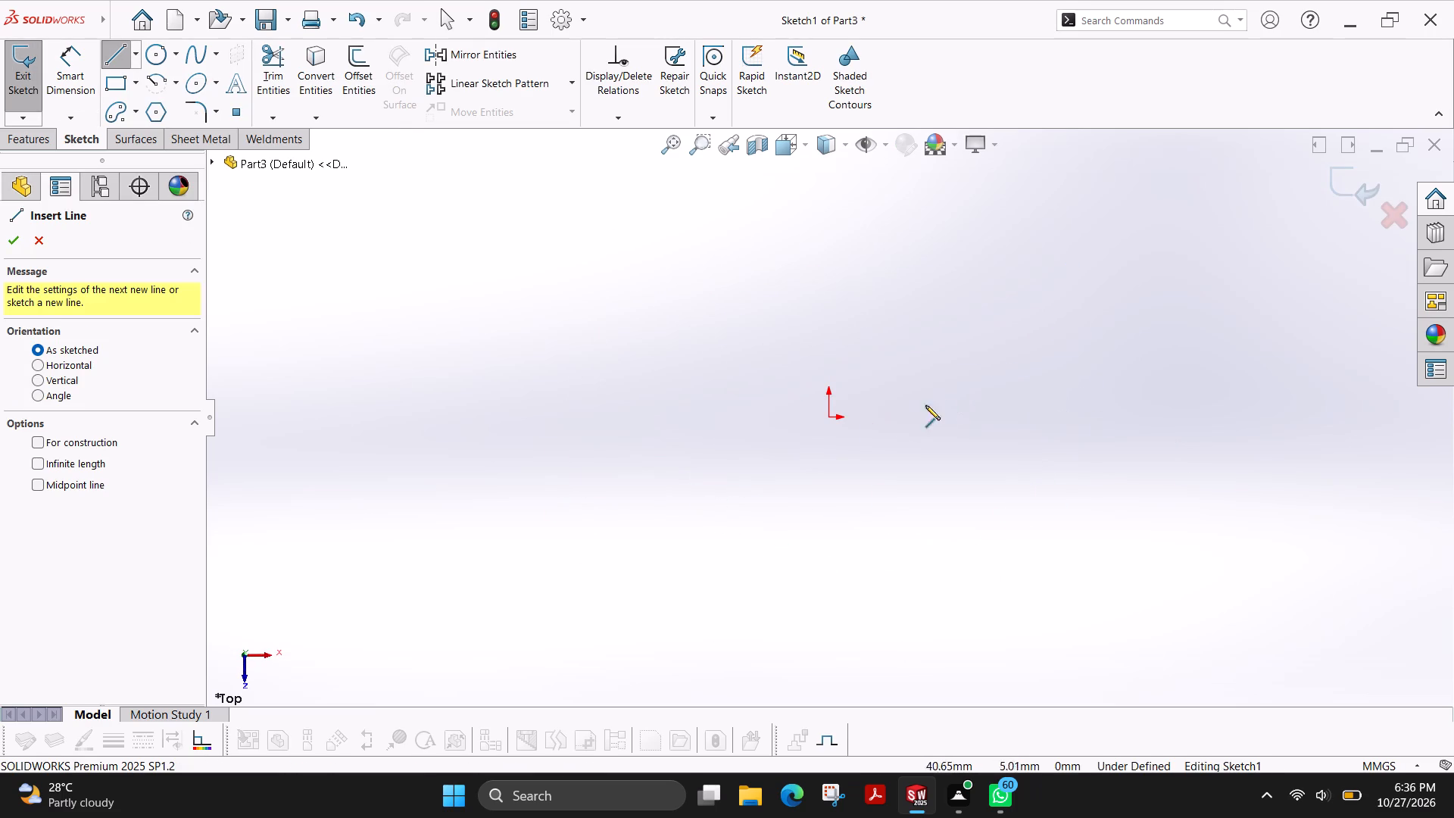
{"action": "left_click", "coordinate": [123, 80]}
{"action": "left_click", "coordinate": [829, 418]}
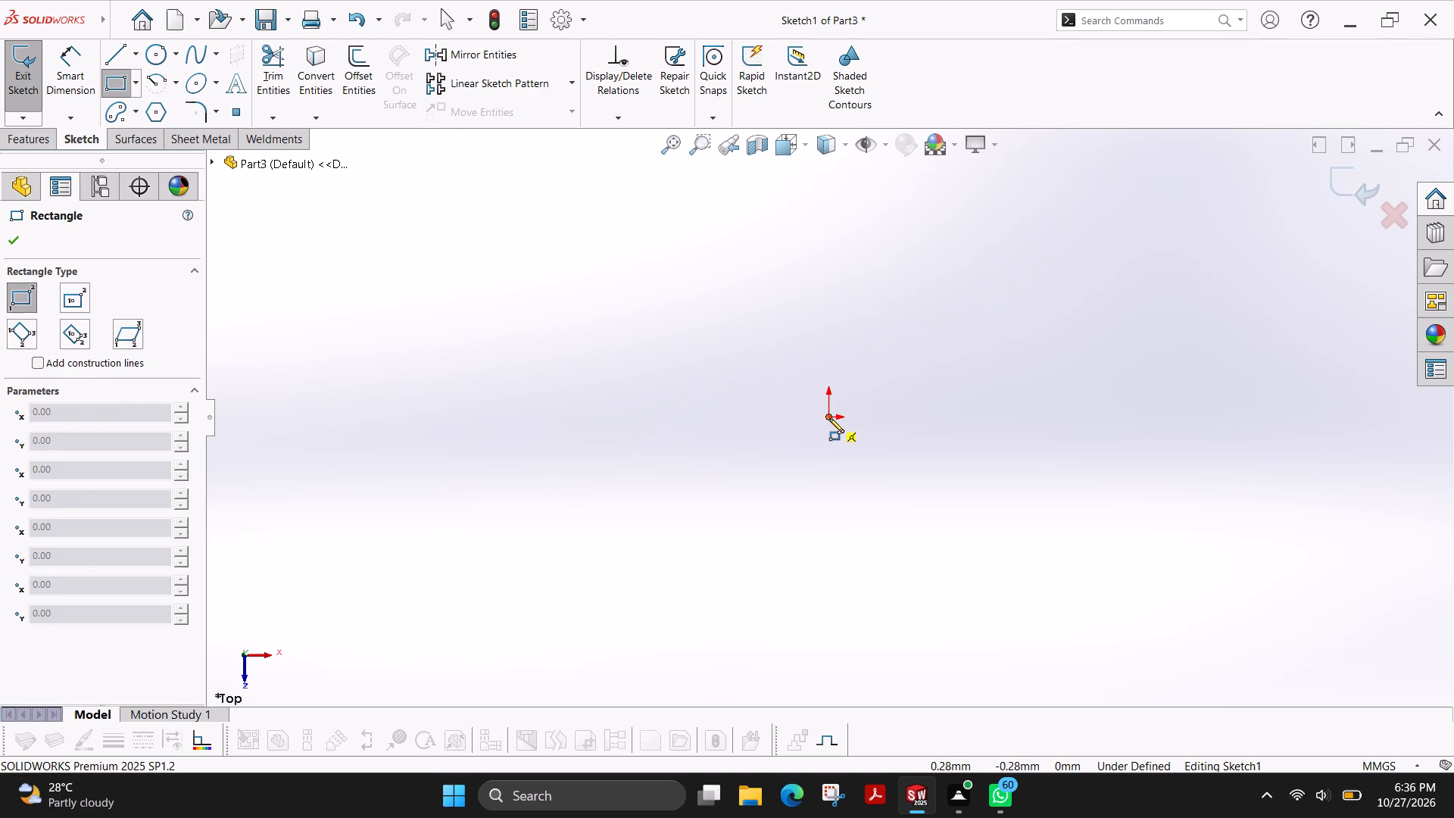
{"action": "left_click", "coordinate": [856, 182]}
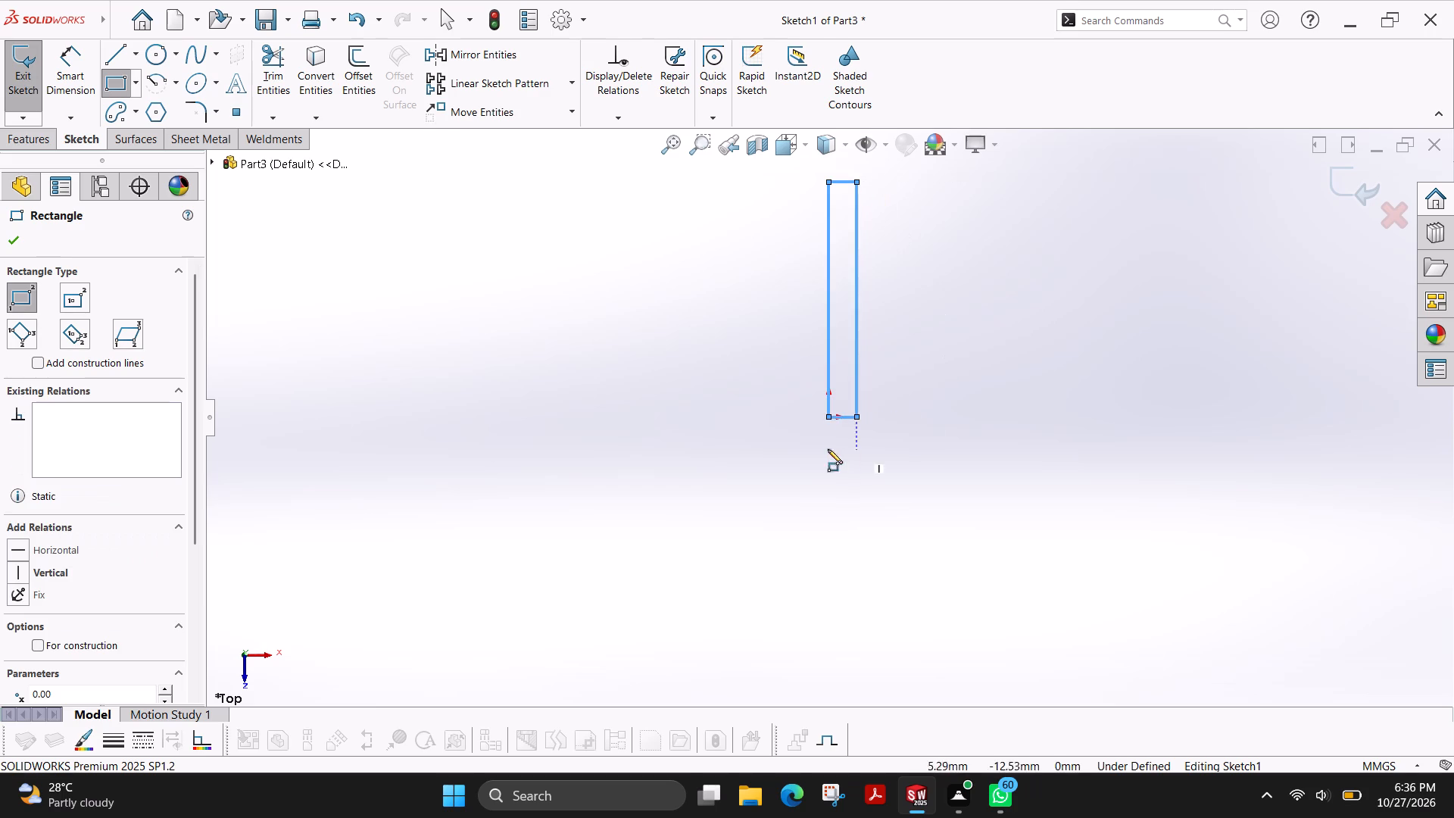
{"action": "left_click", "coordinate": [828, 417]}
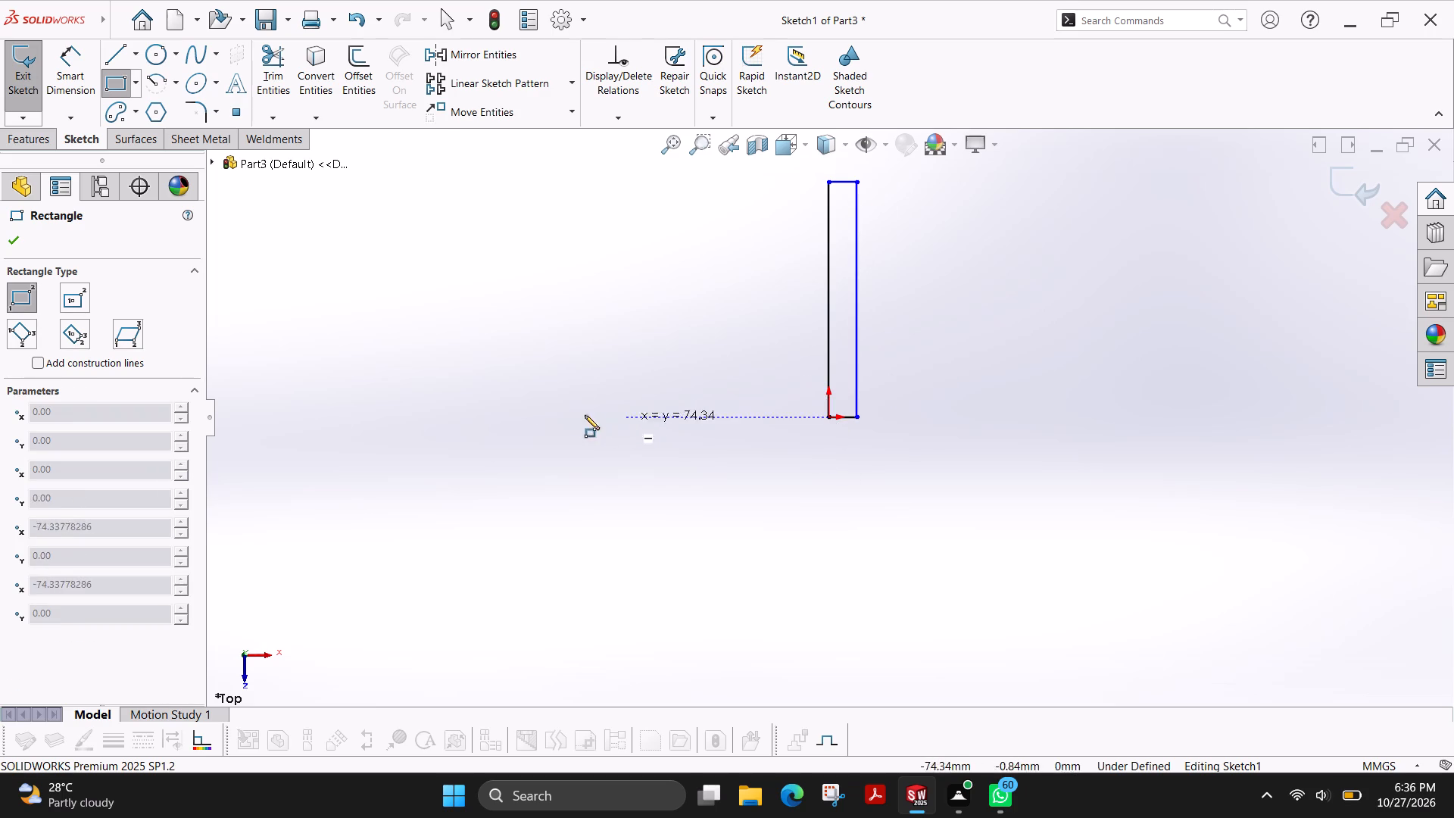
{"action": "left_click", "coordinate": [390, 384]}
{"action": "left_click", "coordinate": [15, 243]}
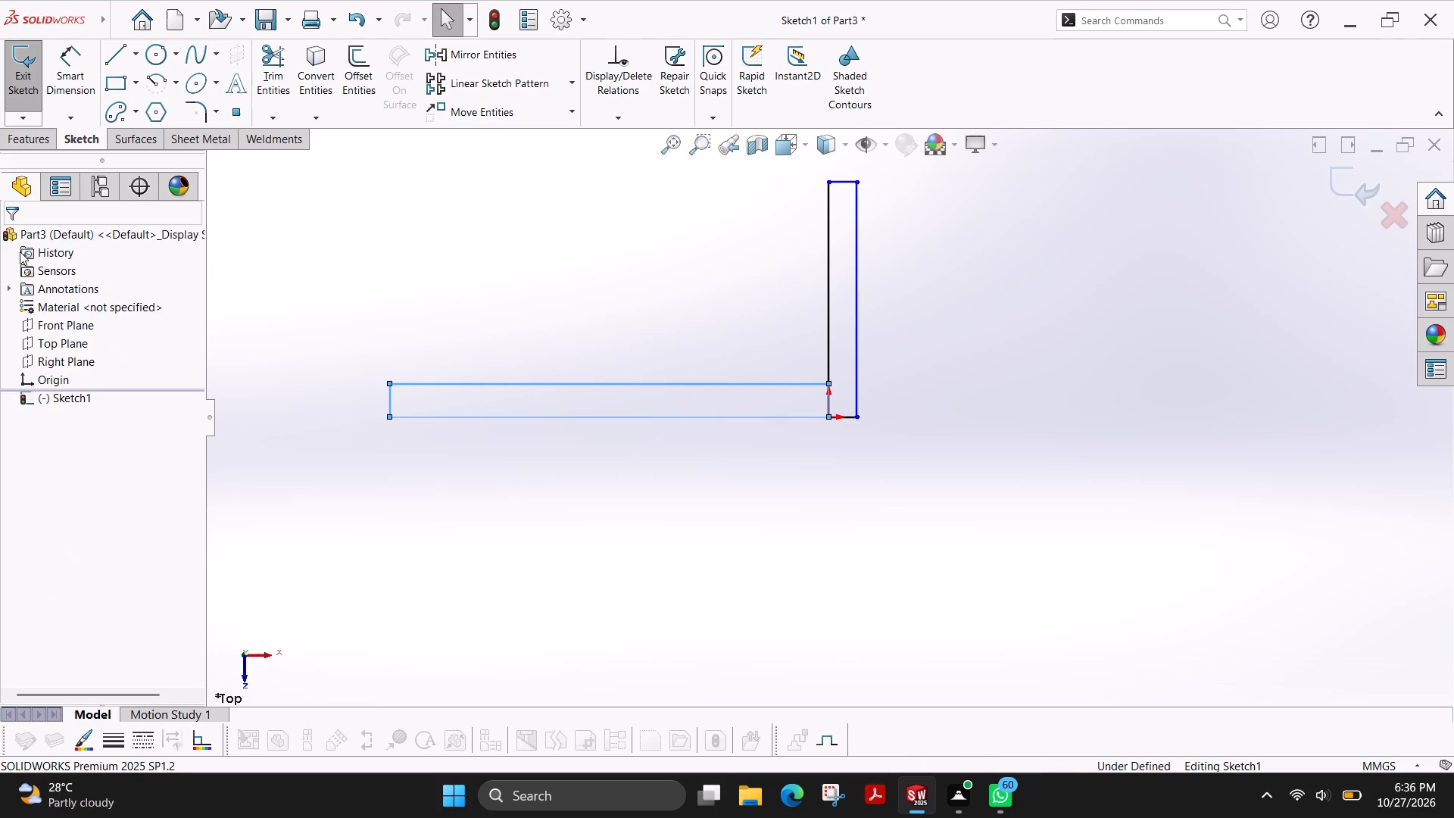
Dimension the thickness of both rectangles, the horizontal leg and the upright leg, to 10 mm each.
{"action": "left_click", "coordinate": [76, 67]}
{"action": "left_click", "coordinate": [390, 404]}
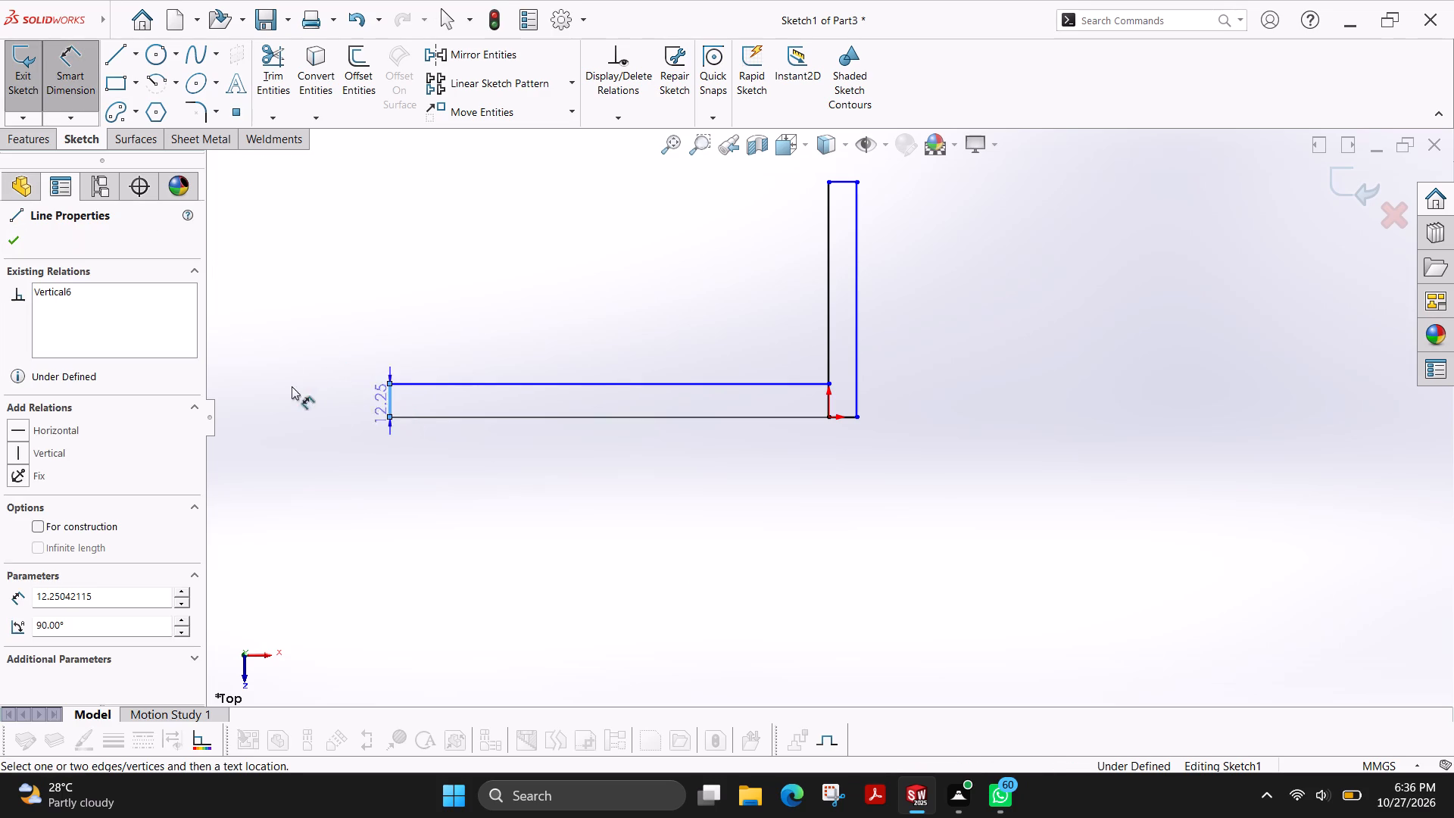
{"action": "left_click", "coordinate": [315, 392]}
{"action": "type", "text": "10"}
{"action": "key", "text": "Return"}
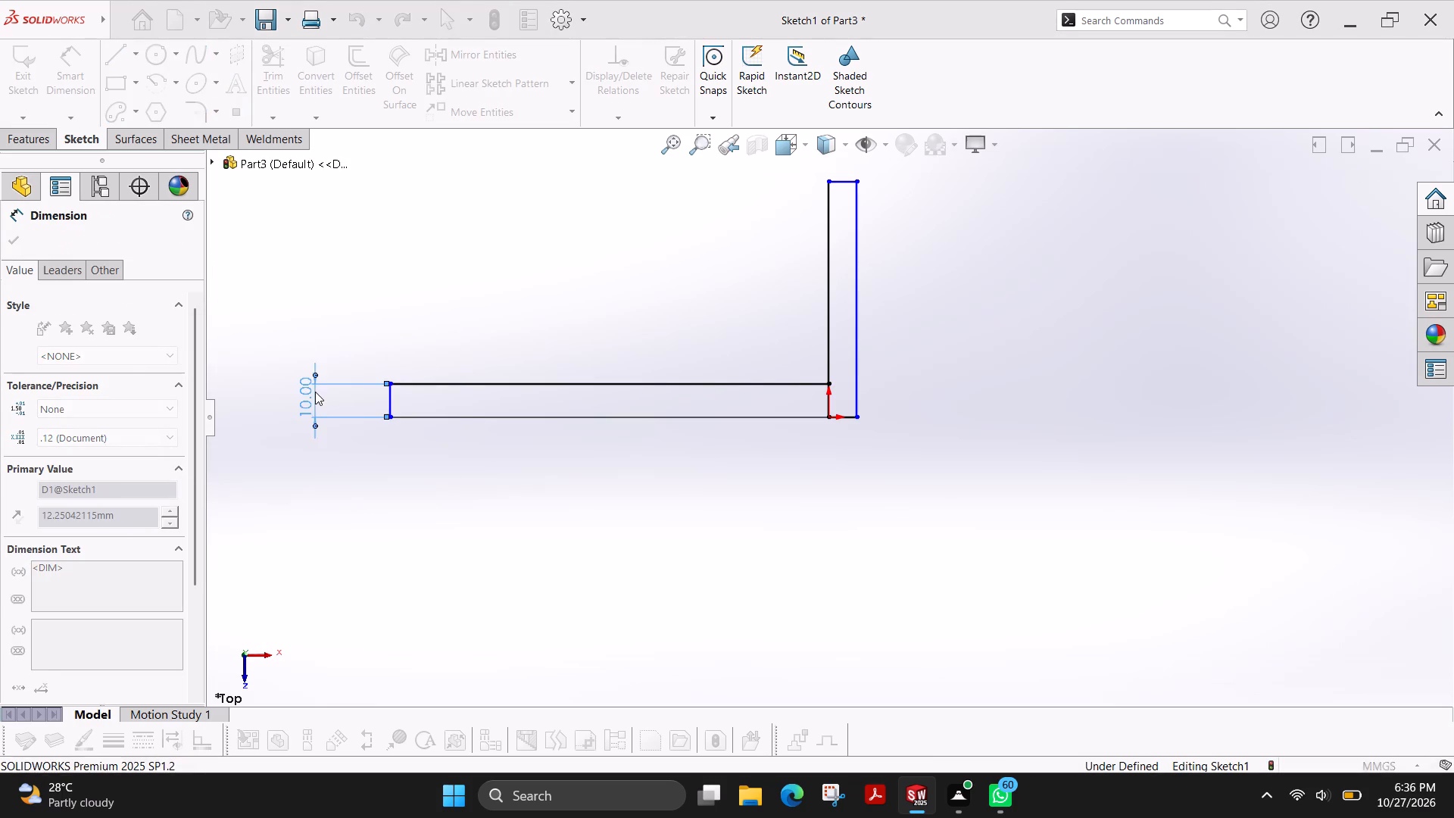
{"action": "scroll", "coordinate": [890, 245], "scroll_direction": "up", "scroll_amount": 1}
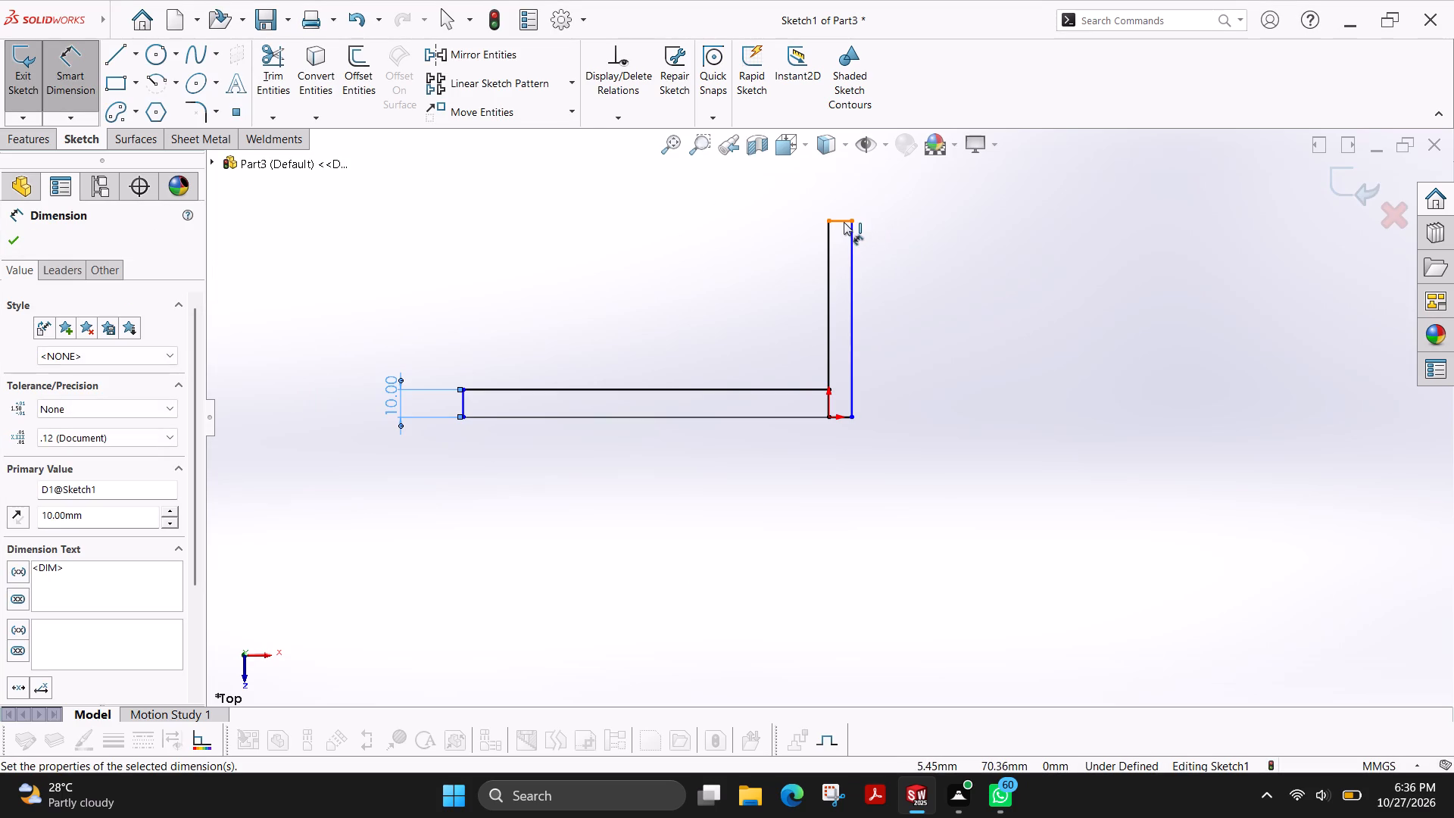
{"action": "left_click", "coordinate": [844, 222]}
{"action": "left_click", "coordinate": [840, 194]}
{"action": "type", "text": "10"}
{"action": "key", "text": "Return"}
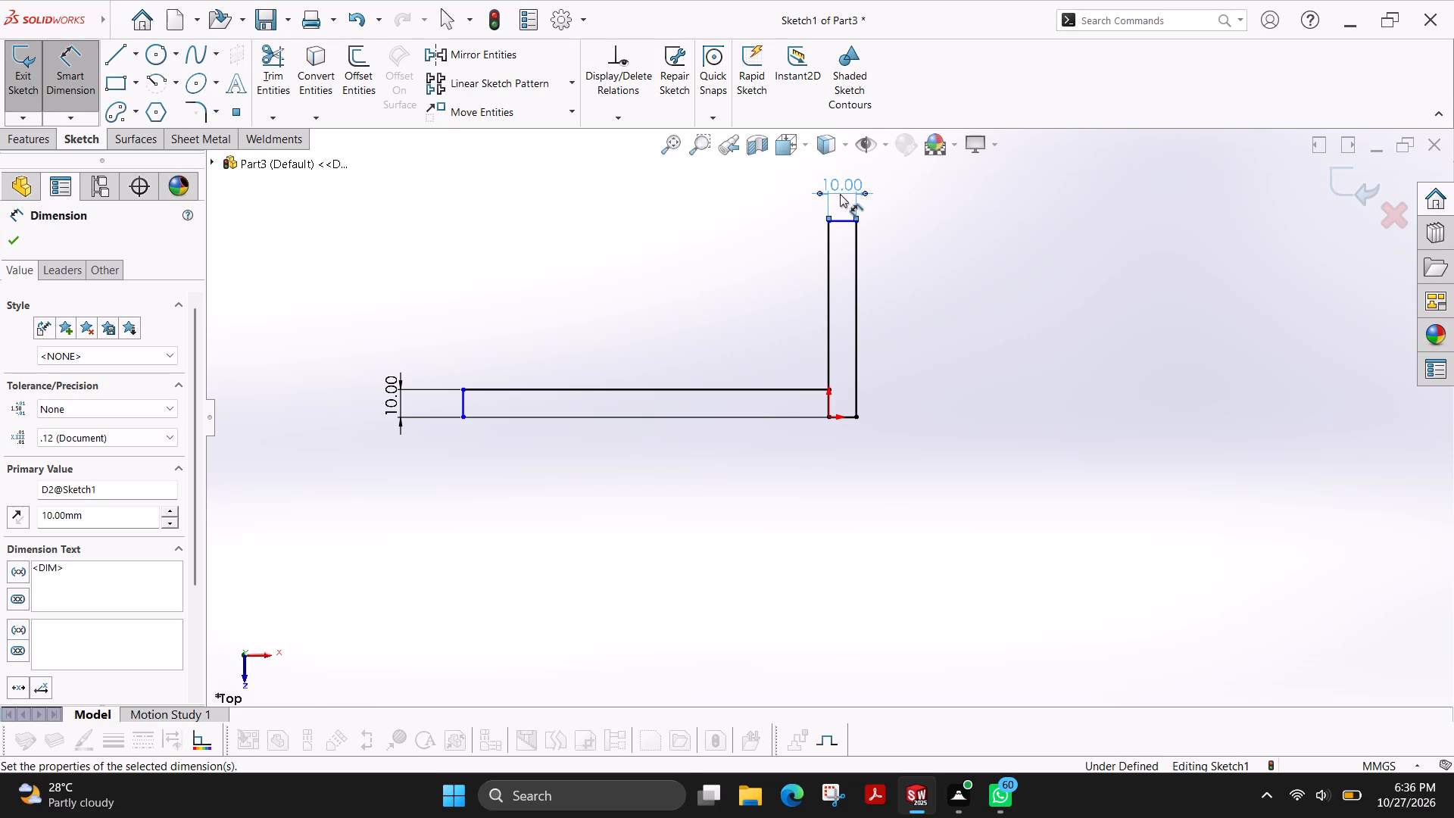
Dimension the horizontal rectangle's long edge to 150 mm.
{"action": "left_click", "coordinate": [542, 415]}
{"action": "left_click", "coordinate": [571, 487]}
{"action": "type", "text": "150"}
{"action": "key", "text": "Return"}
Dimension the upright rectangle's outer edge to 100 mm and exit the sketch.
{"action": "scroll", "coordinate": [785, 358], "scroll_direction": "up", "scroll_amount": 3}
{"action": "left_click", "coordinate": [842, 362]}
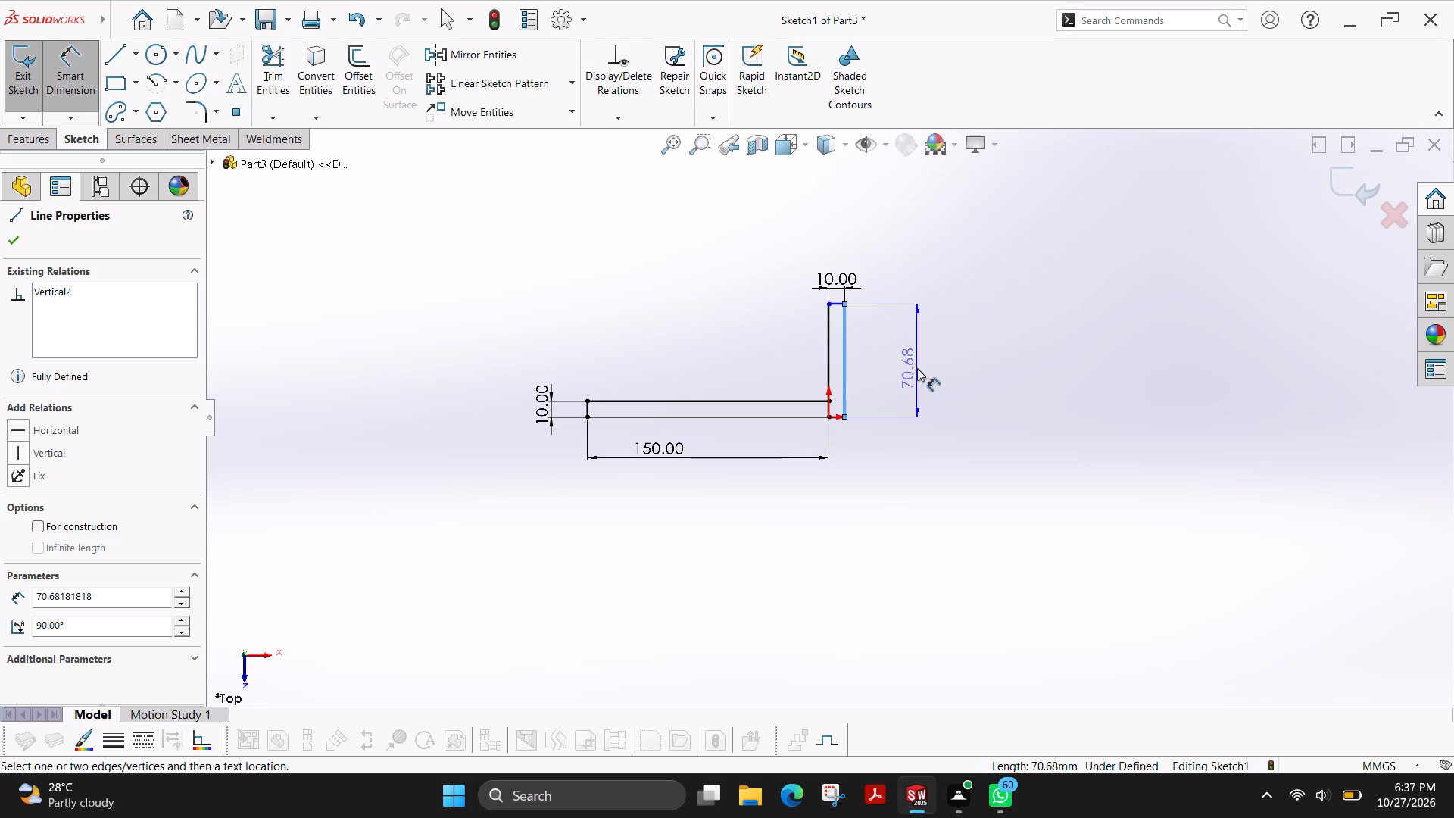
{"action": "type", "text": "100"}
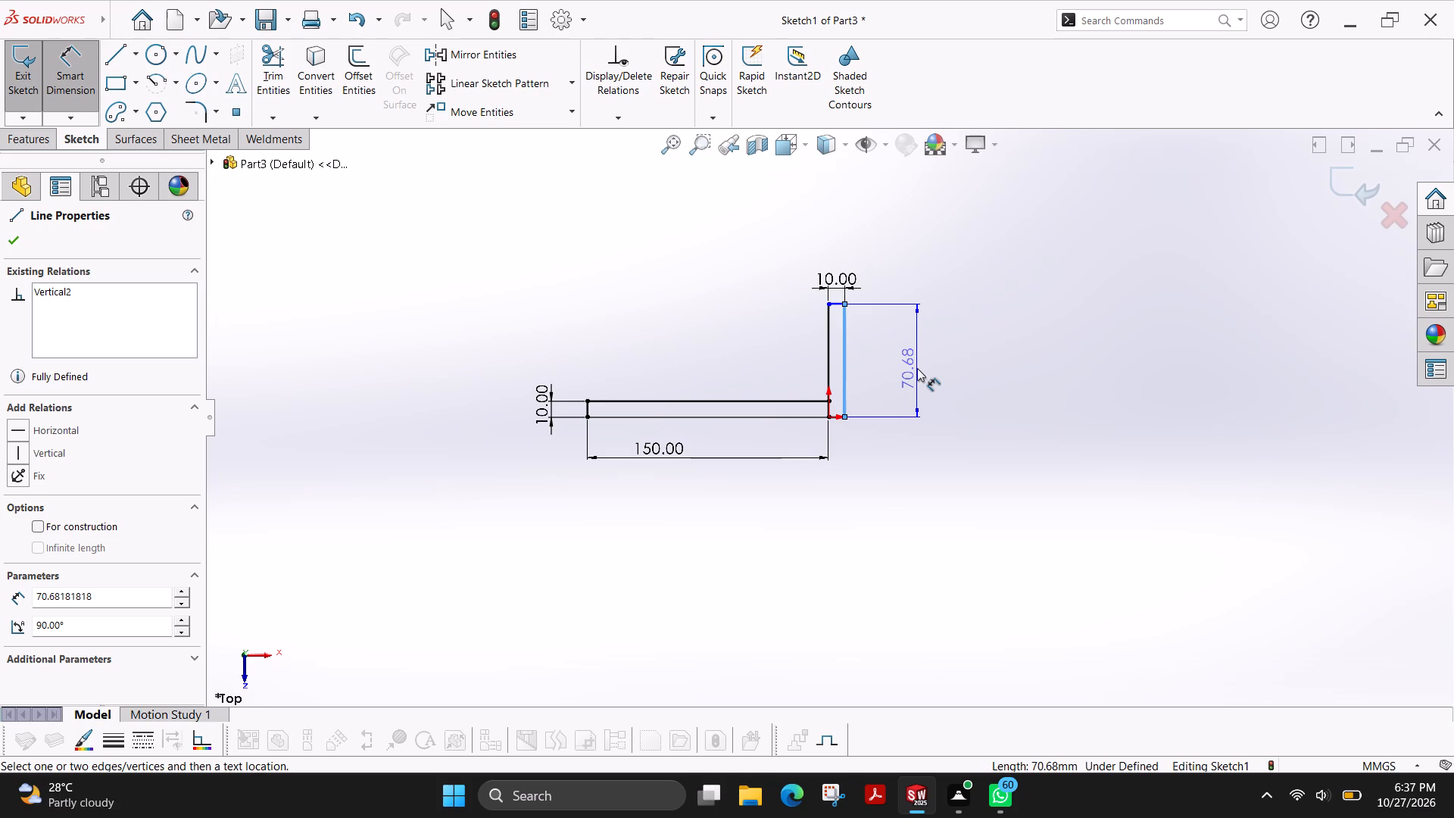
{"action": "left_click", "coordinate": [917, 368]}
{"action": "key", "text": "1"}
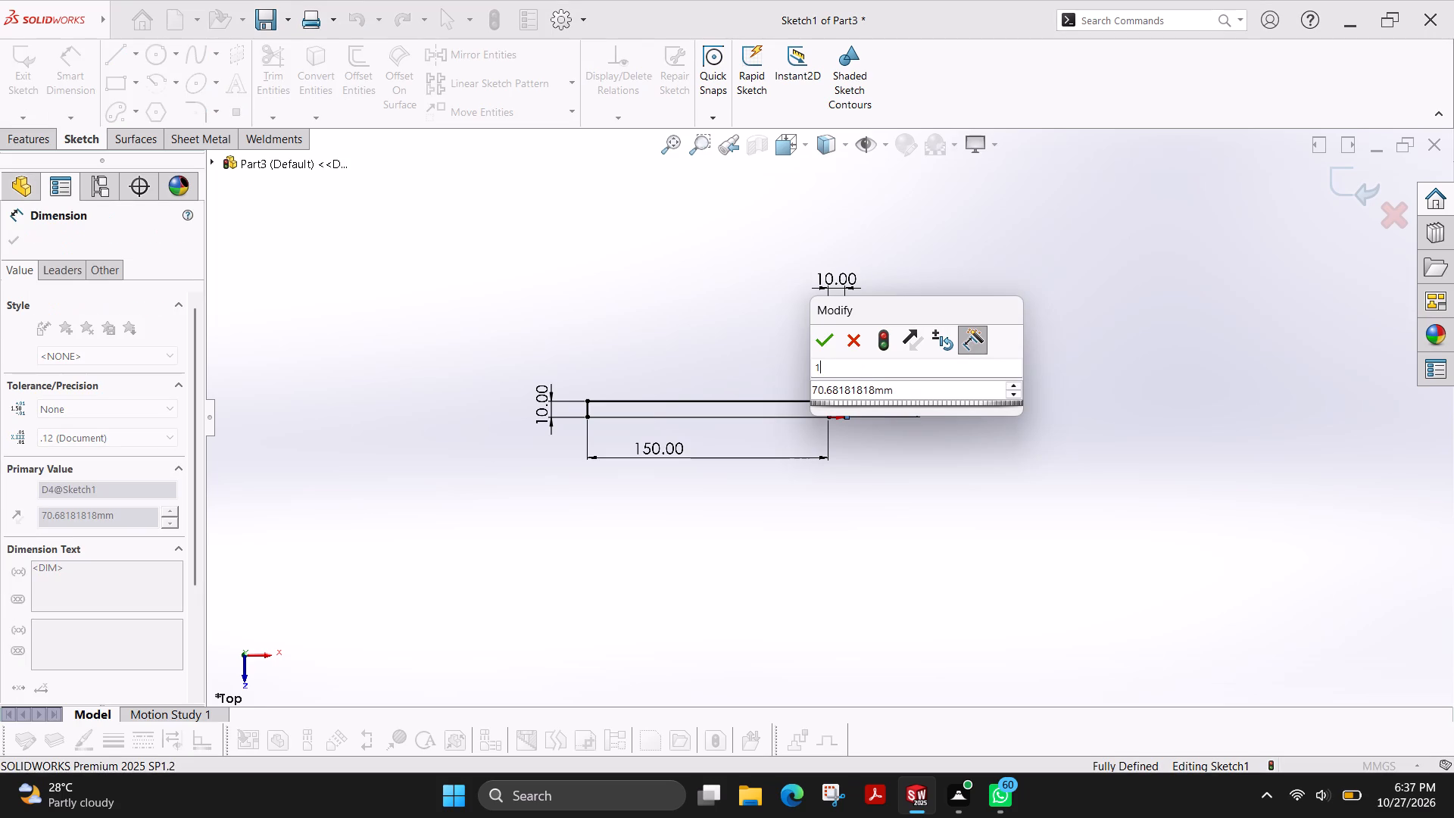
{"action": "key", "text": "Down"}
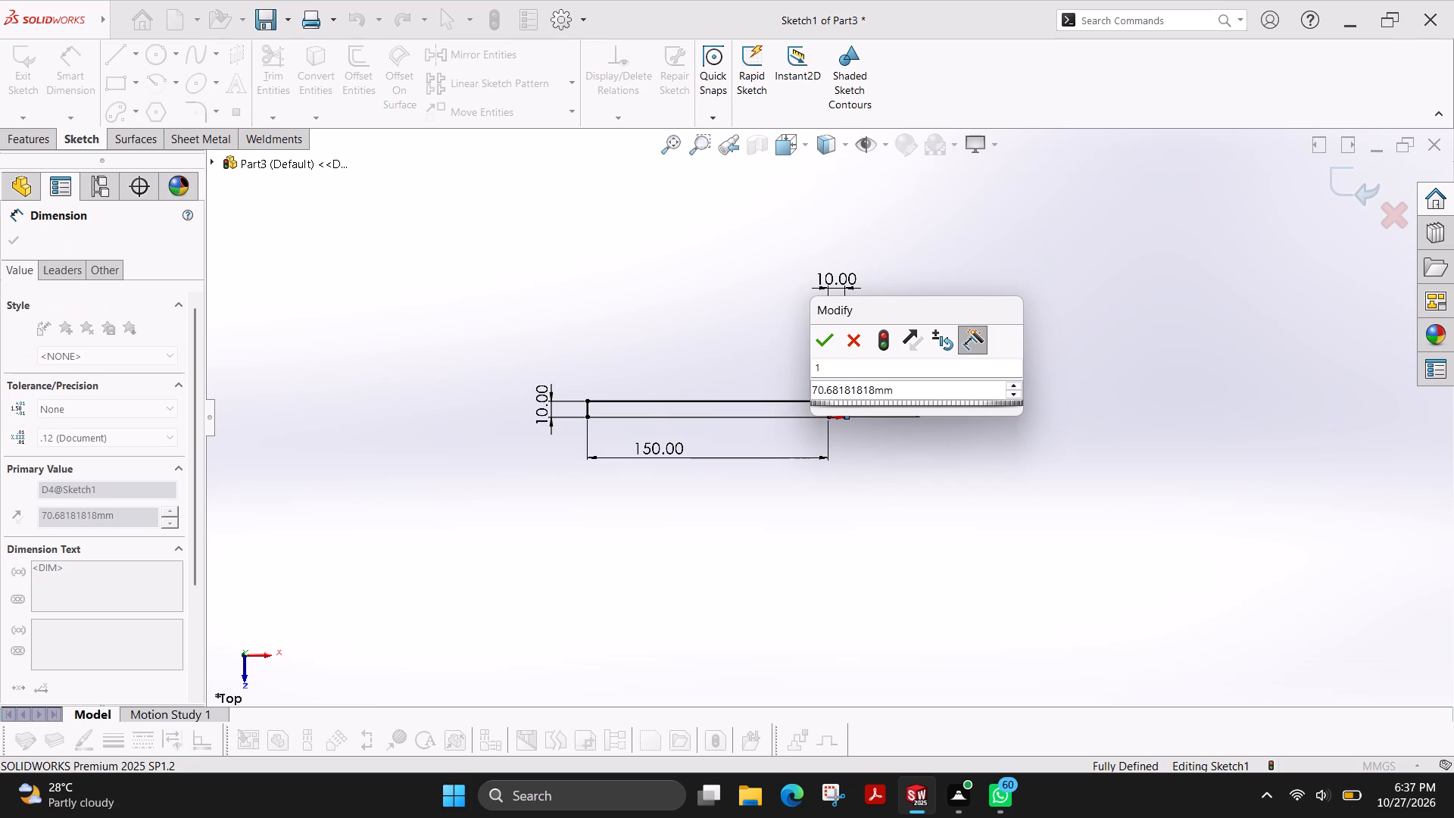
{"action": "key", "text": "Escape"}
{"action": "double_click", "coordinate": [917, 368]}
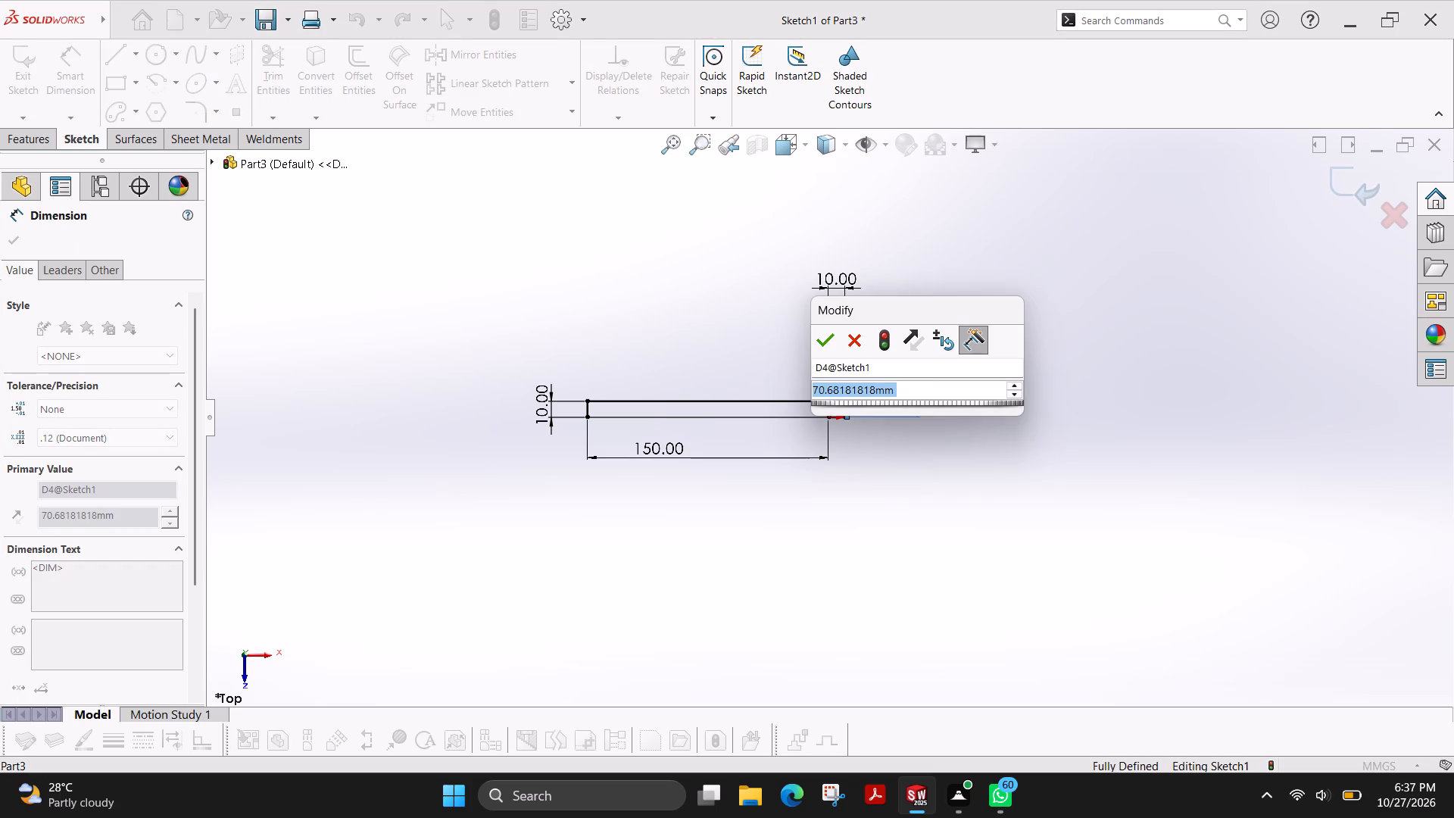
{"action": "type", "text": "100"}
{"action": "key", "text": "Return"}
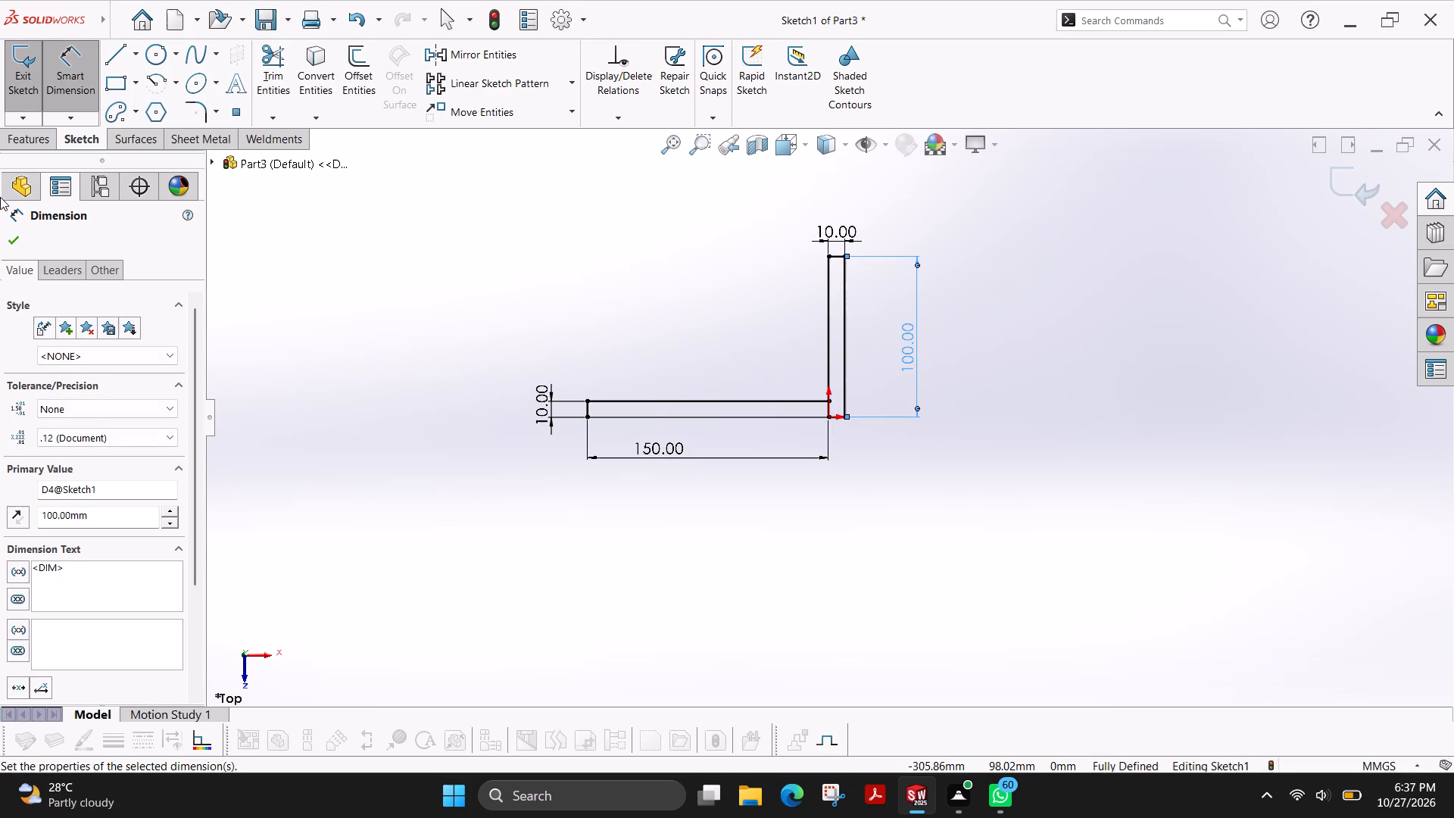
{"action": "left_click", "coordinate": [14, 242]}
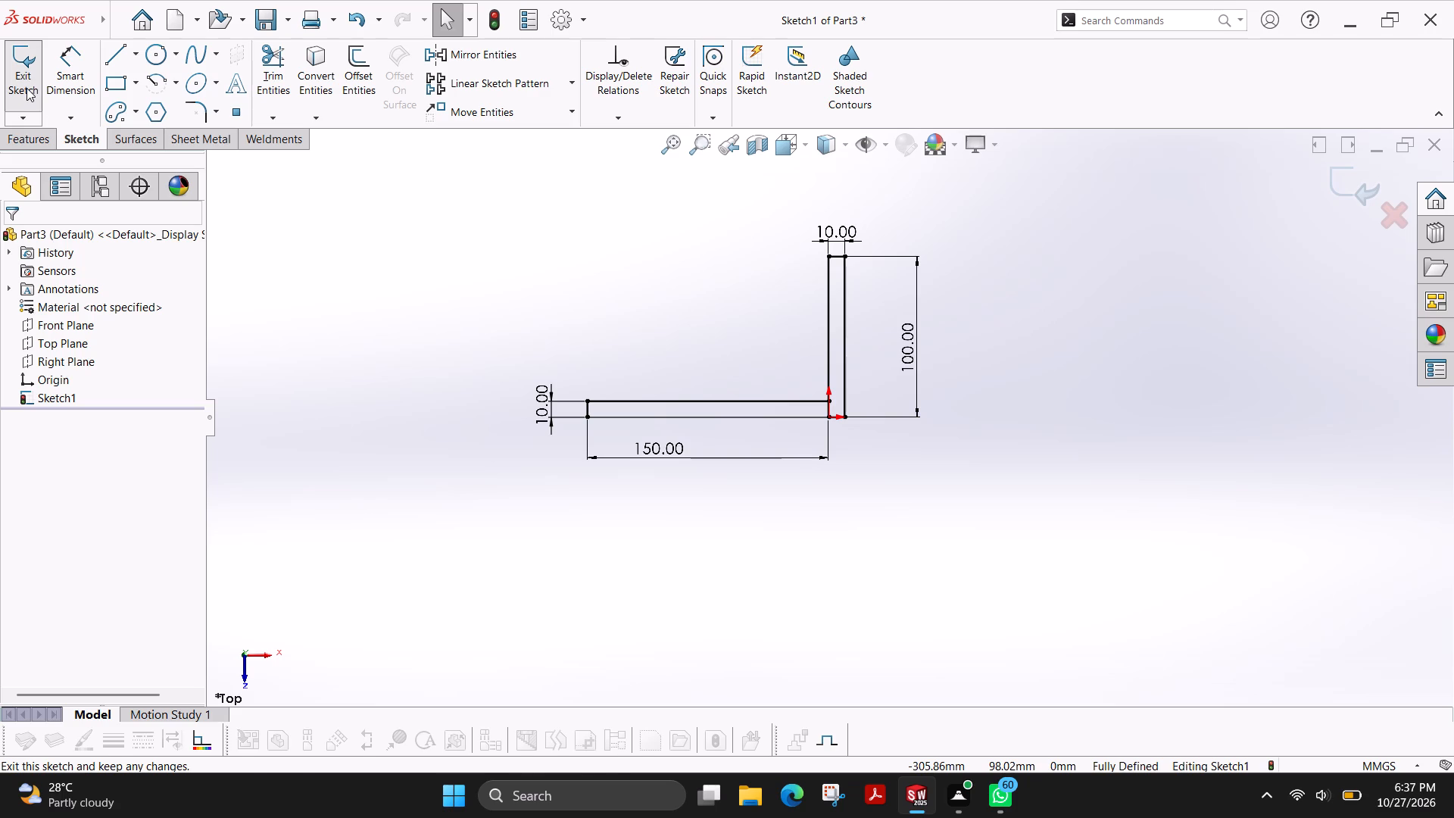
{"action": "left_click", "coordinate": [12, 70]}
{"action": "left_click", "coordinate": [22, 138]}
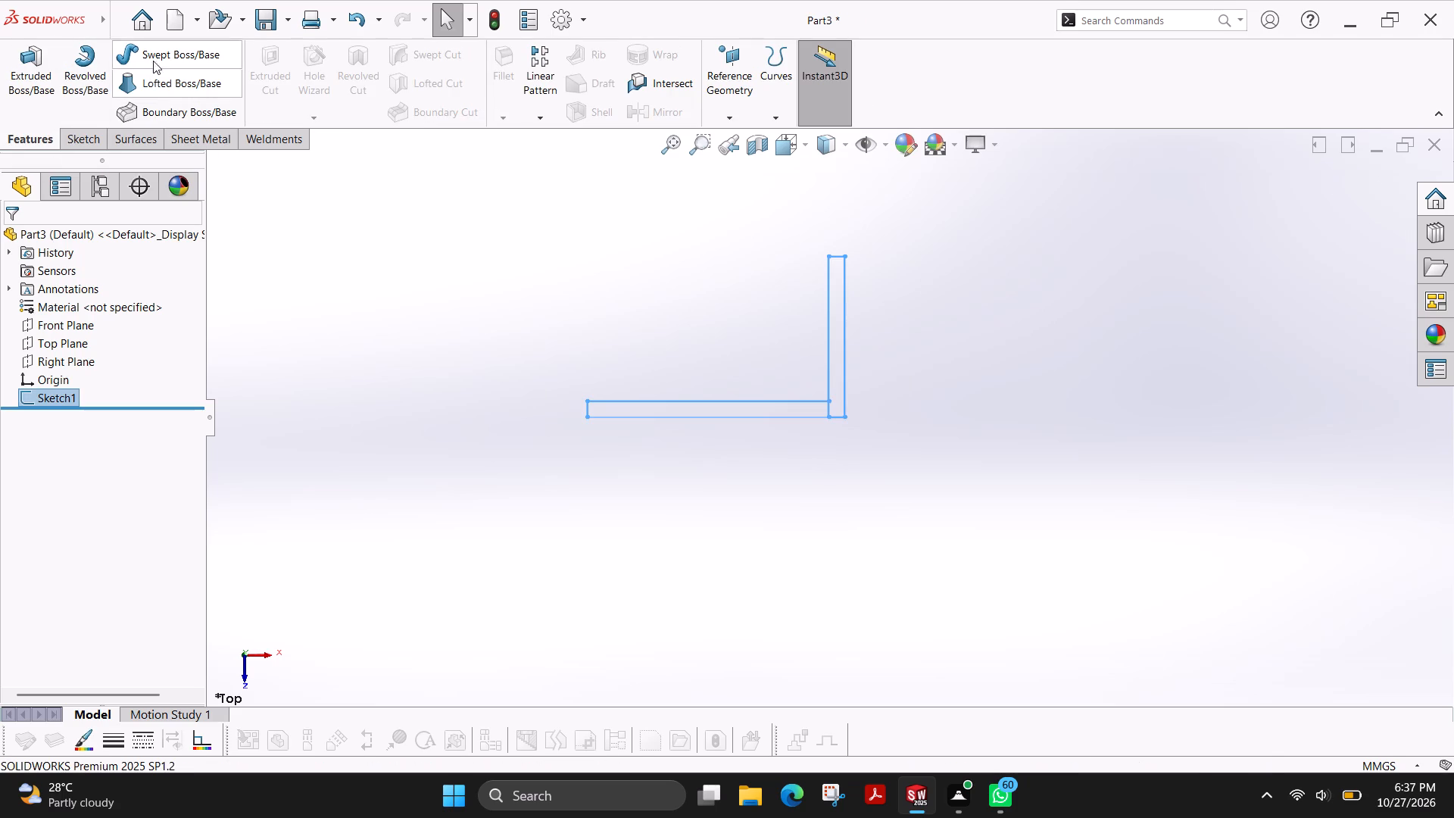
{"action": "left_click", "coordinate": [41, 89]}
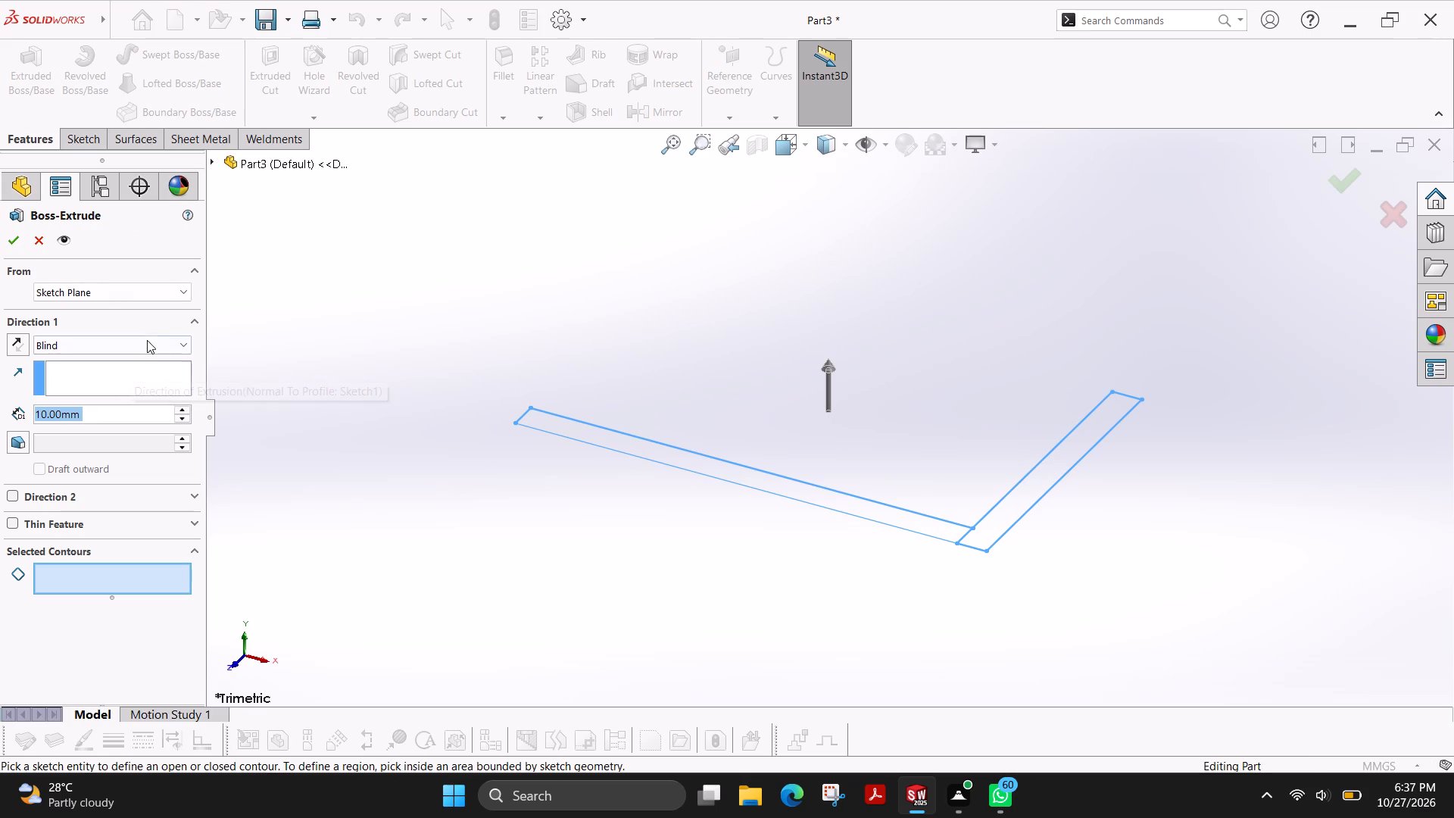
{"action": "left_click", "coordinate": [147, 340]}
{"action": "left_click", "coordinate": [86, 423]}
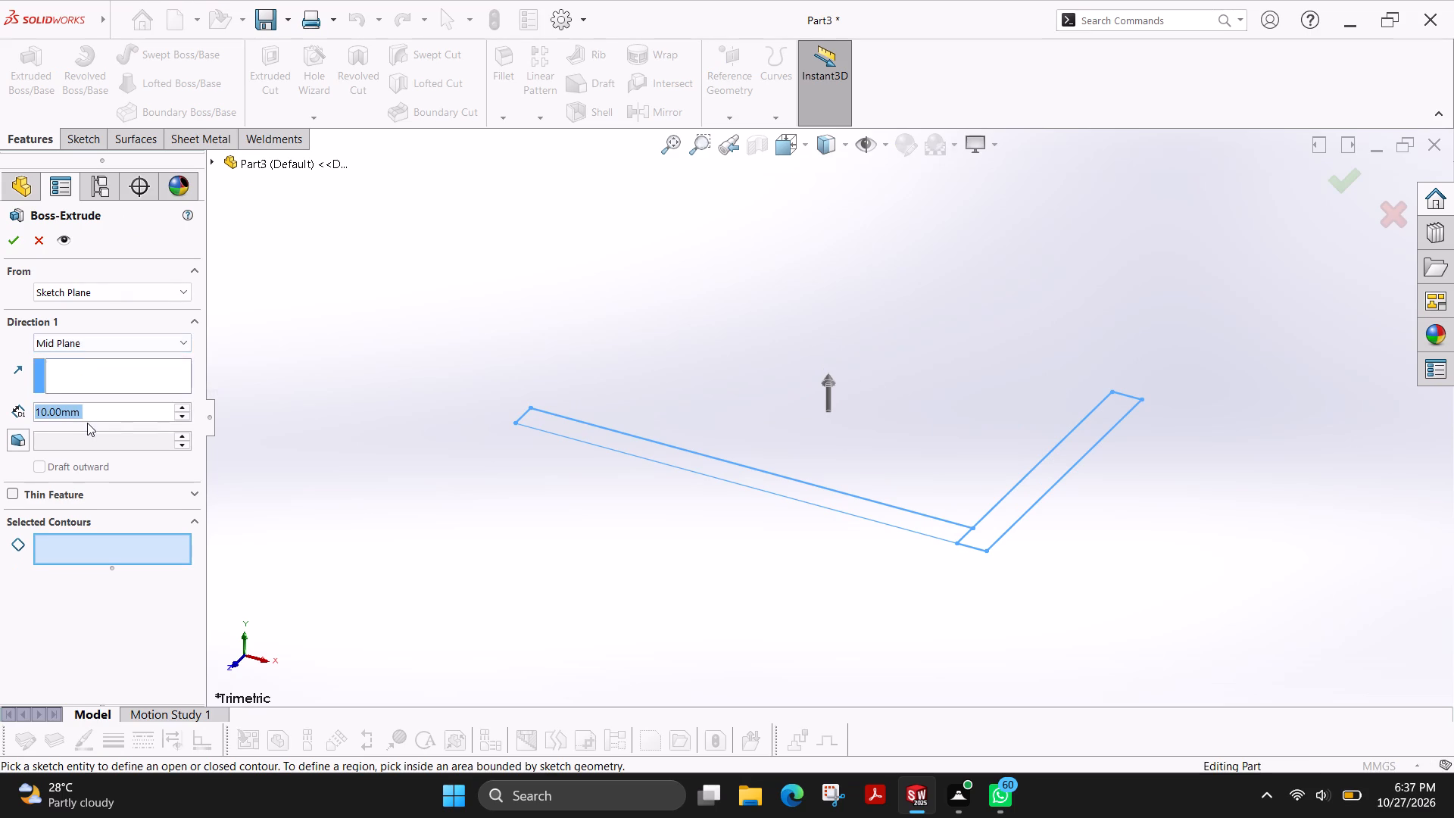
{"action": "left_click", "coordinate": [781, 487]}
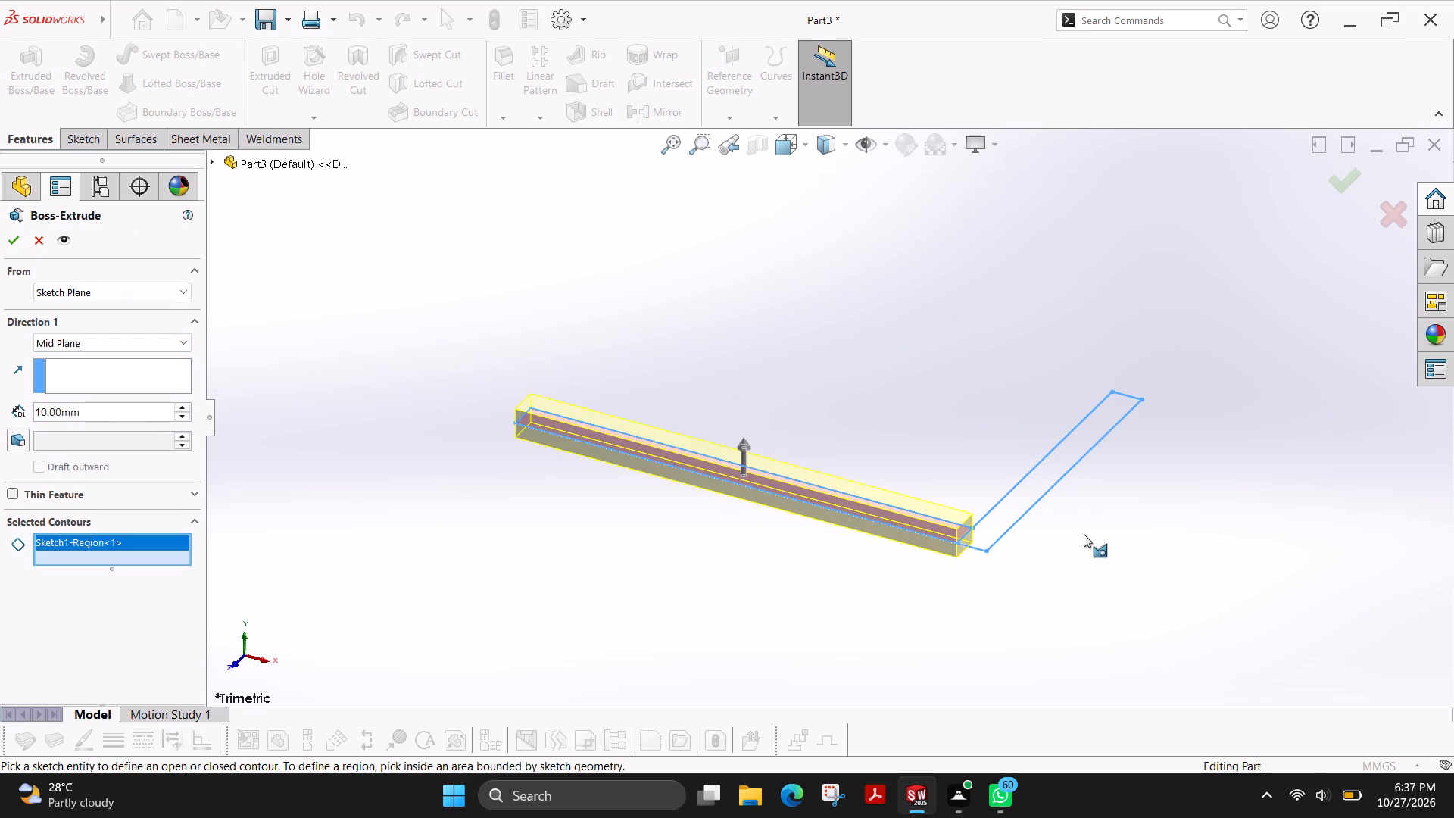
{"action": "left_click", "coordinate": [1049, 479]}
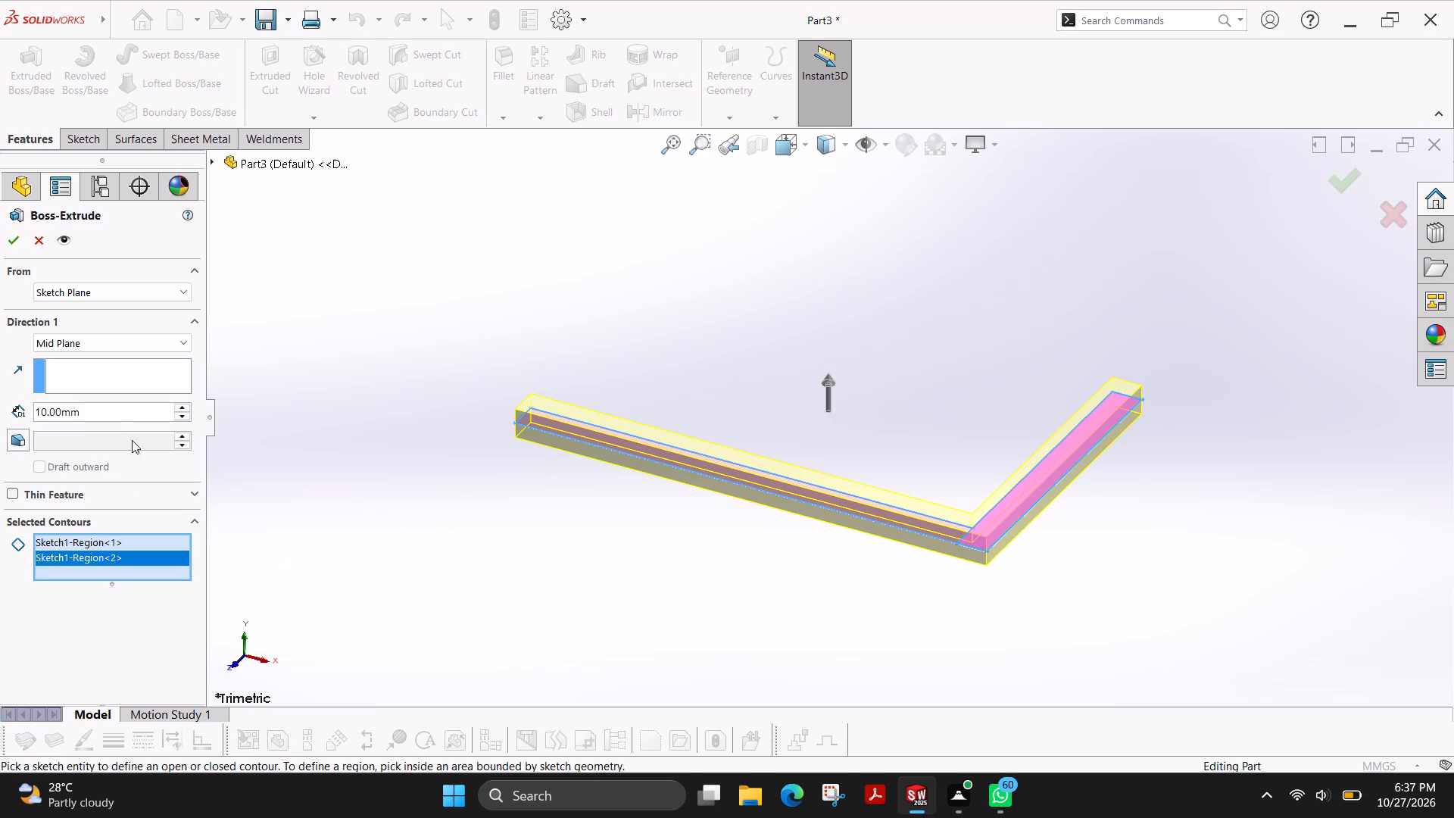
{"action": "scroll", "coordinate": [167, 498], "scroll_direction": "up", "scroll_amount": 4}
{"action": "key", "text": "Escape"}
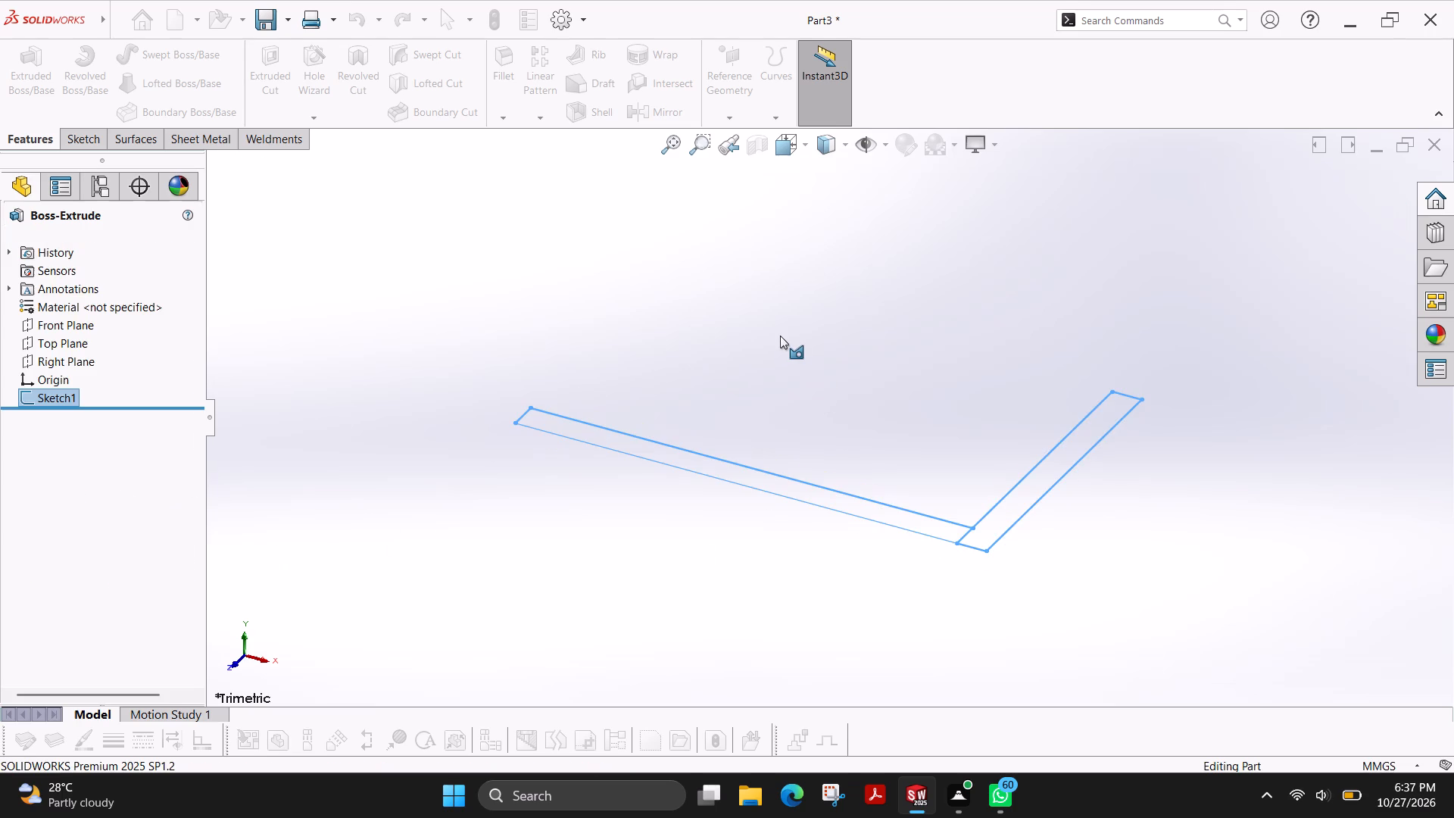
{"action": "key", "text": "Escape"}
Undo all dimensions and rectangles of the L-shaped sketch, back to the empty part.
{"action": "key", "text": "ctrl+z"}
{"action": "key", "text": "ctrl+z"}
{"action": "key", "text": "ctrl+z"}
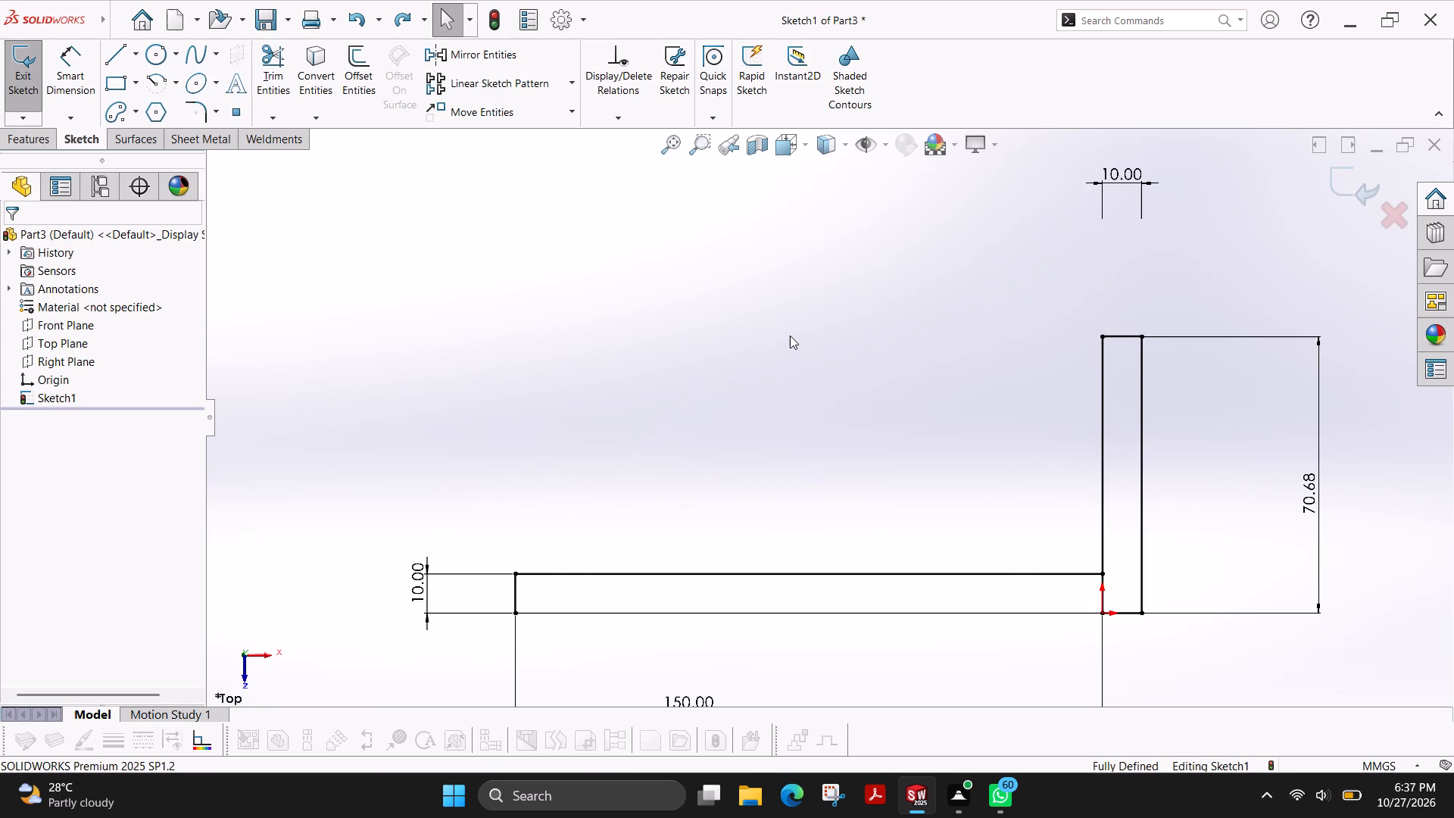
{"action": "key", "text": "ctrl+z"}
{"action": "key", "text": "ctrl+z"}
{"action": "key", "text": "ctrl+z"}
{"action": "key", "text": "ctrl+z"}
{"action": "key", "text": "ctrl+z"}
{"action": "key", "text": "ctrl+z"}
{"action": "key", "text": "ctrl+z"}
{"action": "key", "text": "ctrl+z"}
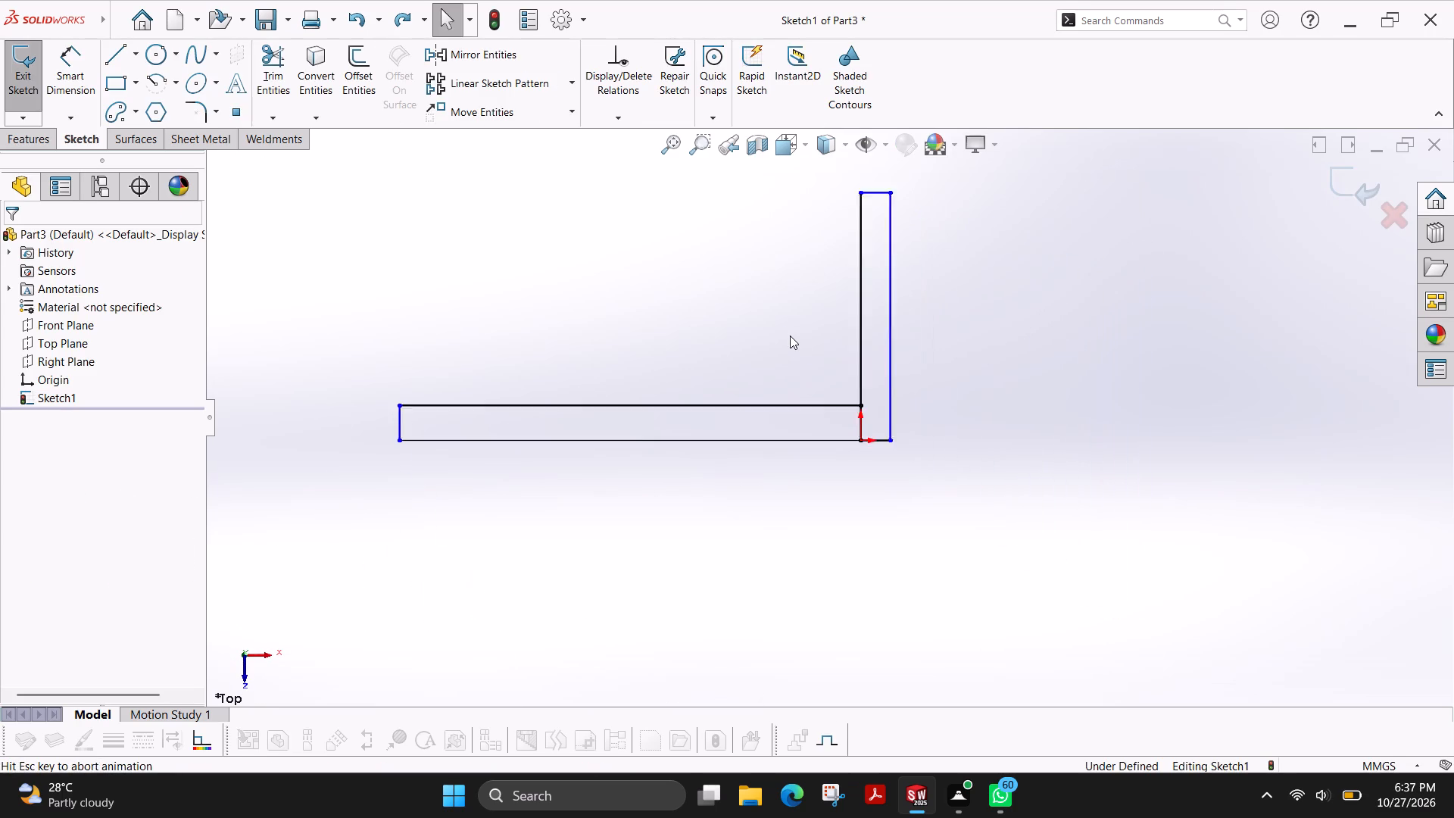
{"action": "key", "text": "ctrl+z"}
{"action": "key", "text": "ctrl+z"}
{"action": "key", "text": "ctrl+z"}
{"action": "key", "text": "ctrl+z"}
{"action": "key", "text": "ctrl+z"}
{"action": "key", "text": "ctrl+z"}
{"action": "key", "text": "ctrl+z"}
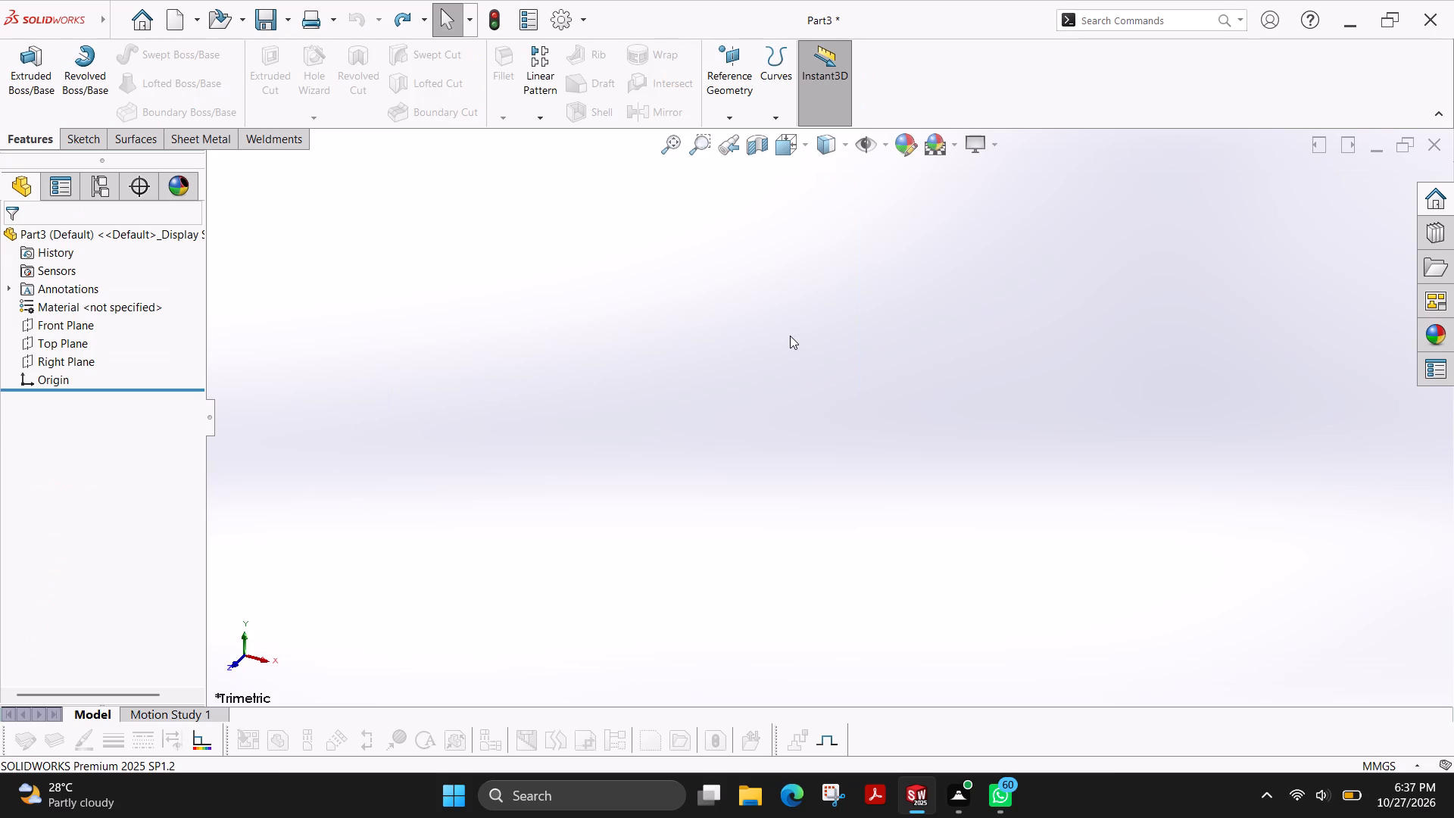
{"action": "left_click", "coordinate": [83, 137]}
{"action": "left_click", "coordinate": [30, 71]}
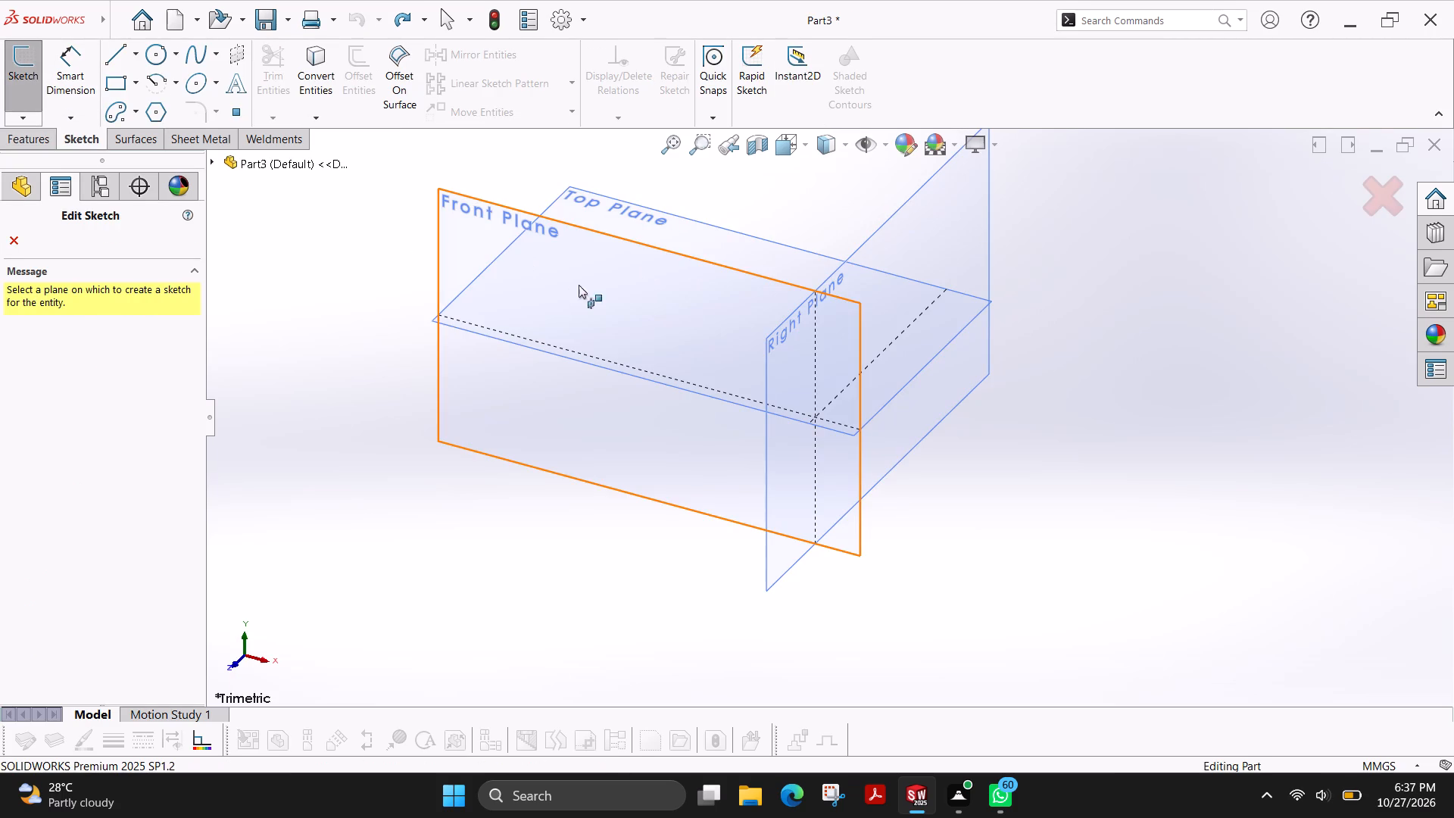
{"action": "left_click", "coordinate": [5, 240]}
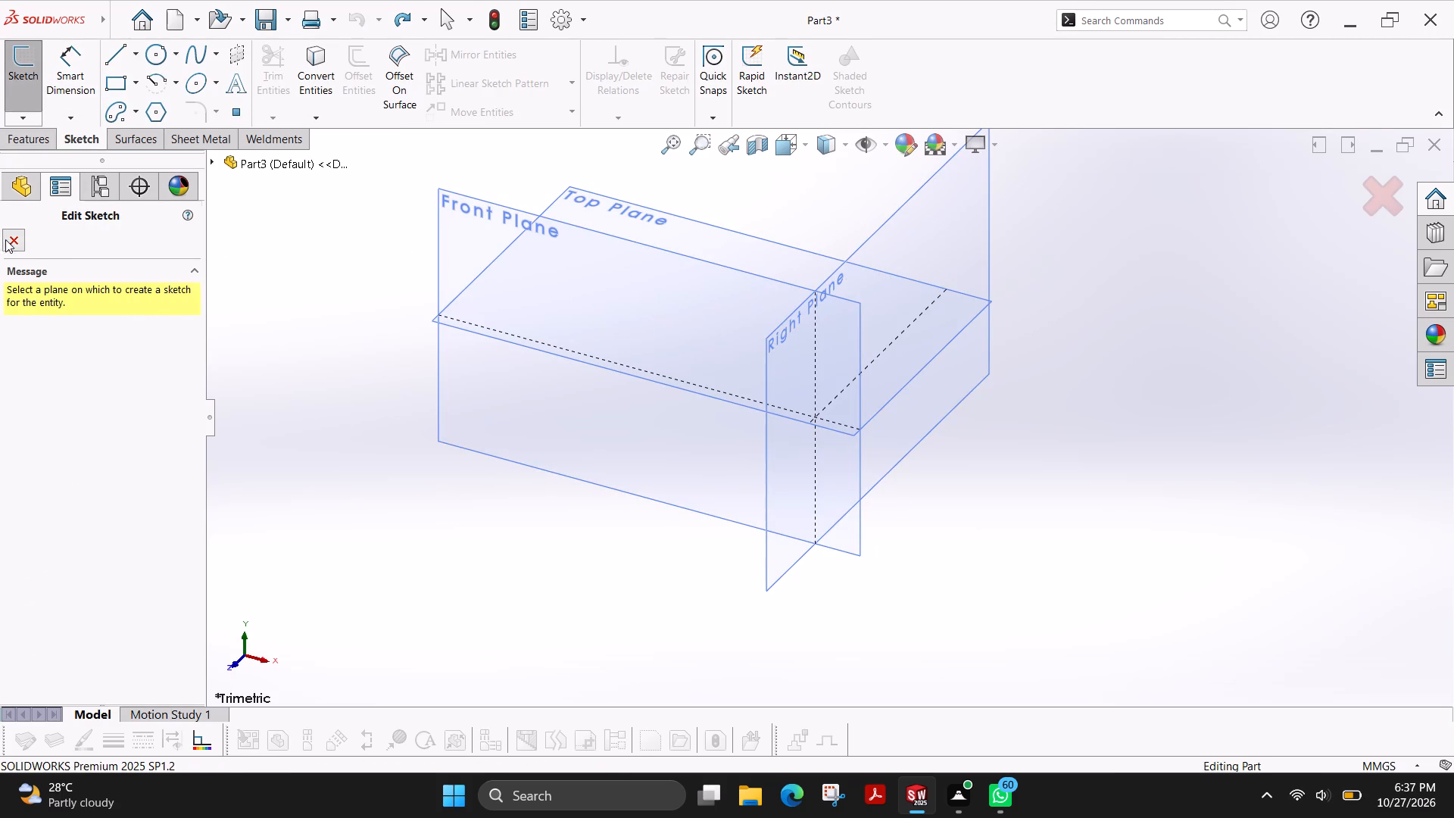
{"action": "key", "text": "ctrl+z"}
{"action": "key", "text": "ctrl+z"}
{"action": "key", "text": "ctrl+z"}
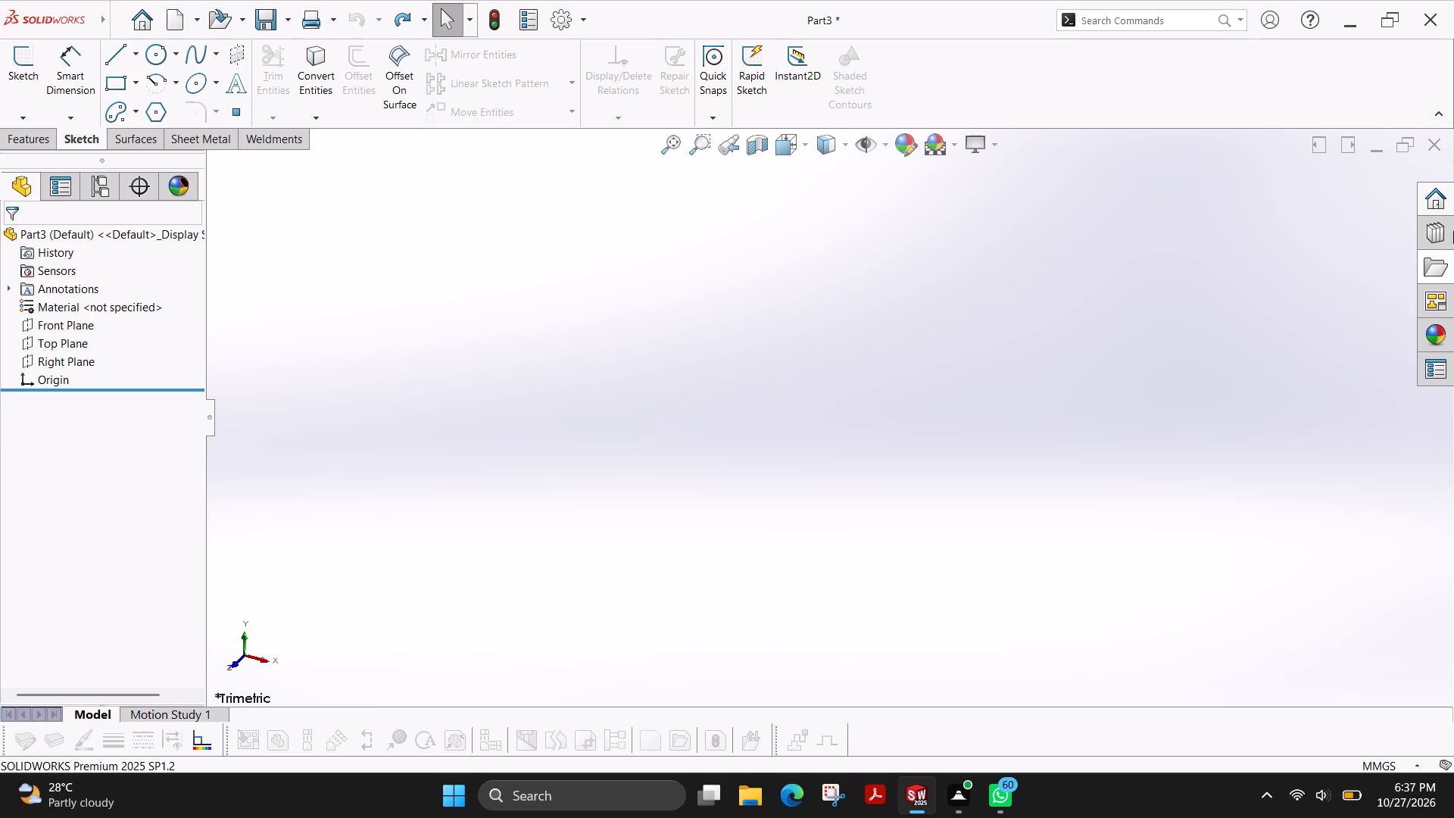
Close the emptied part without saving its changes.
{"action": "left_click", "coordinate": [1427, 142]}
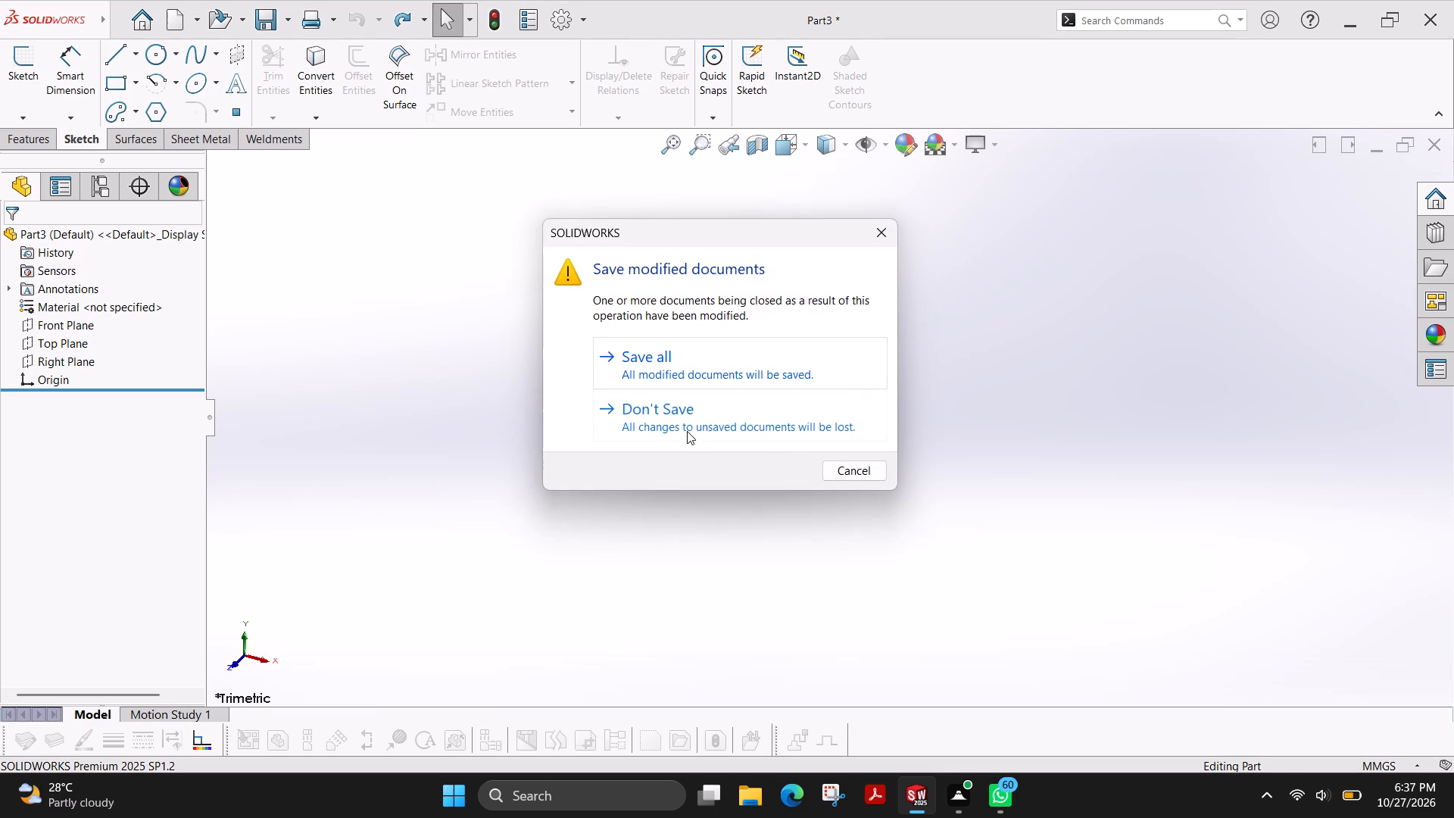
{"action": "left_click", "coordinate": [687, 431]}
Create a new part document.
{"action": "left_click", "coordinate": [173, 30]}
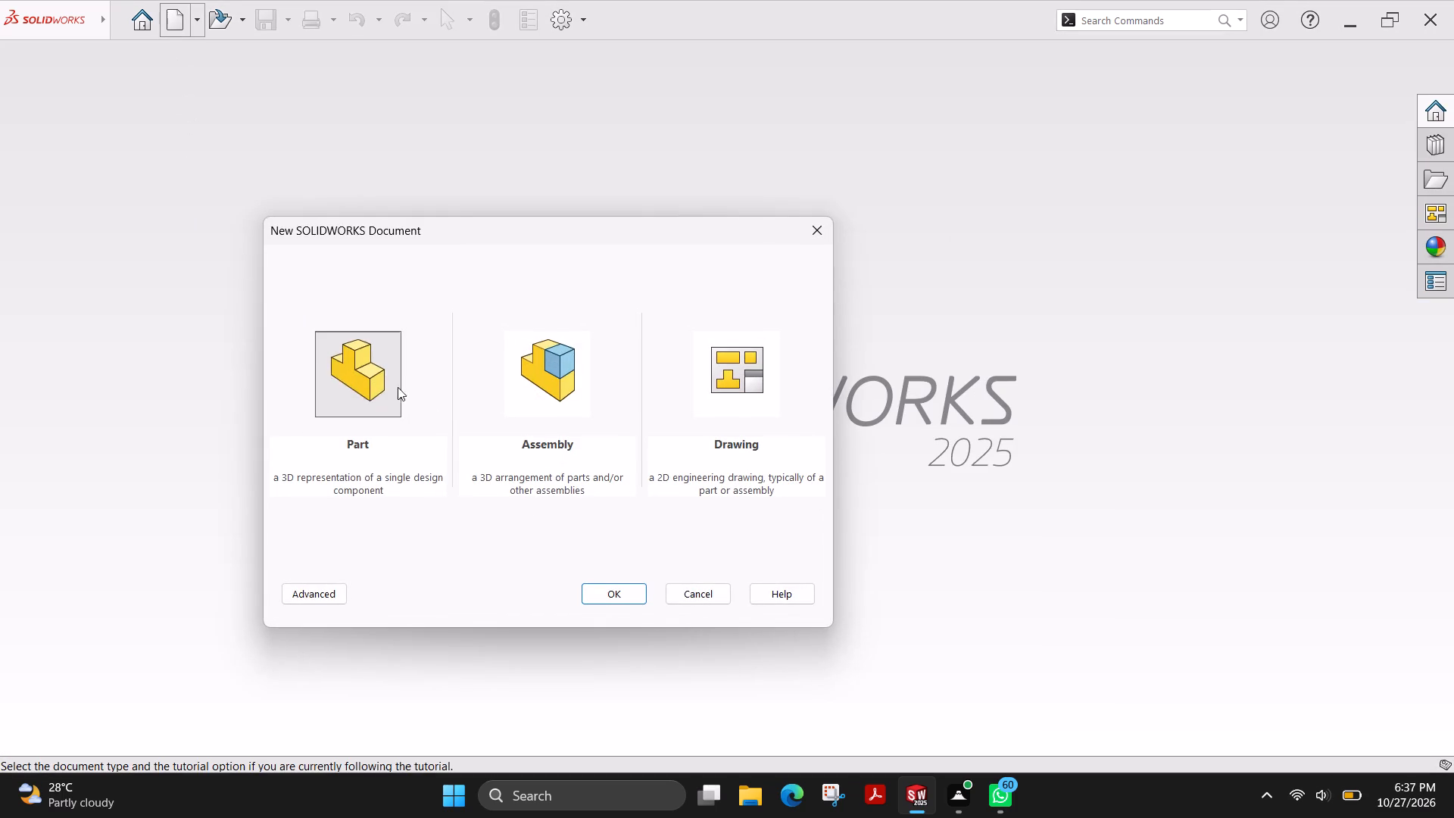
{"action": "left_click", "coordinate": [629, 597]}
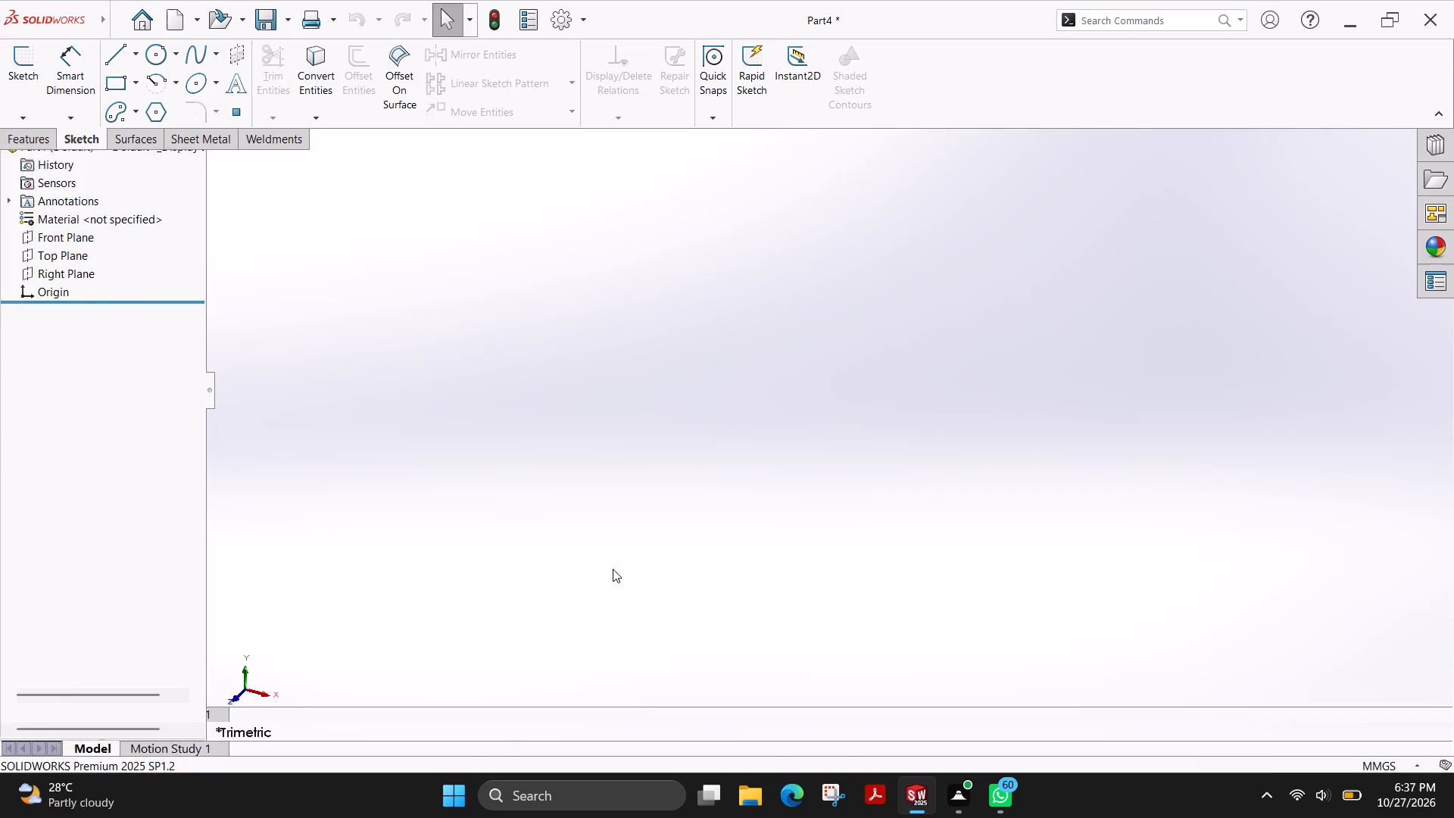
On the Front Plane, sketch two corner rectangles from the origin: an upright about 22 by 68 mm and a long horizontal one about 14 mm thick.
{"action": "left_click", "coordinate": [23, 70]}
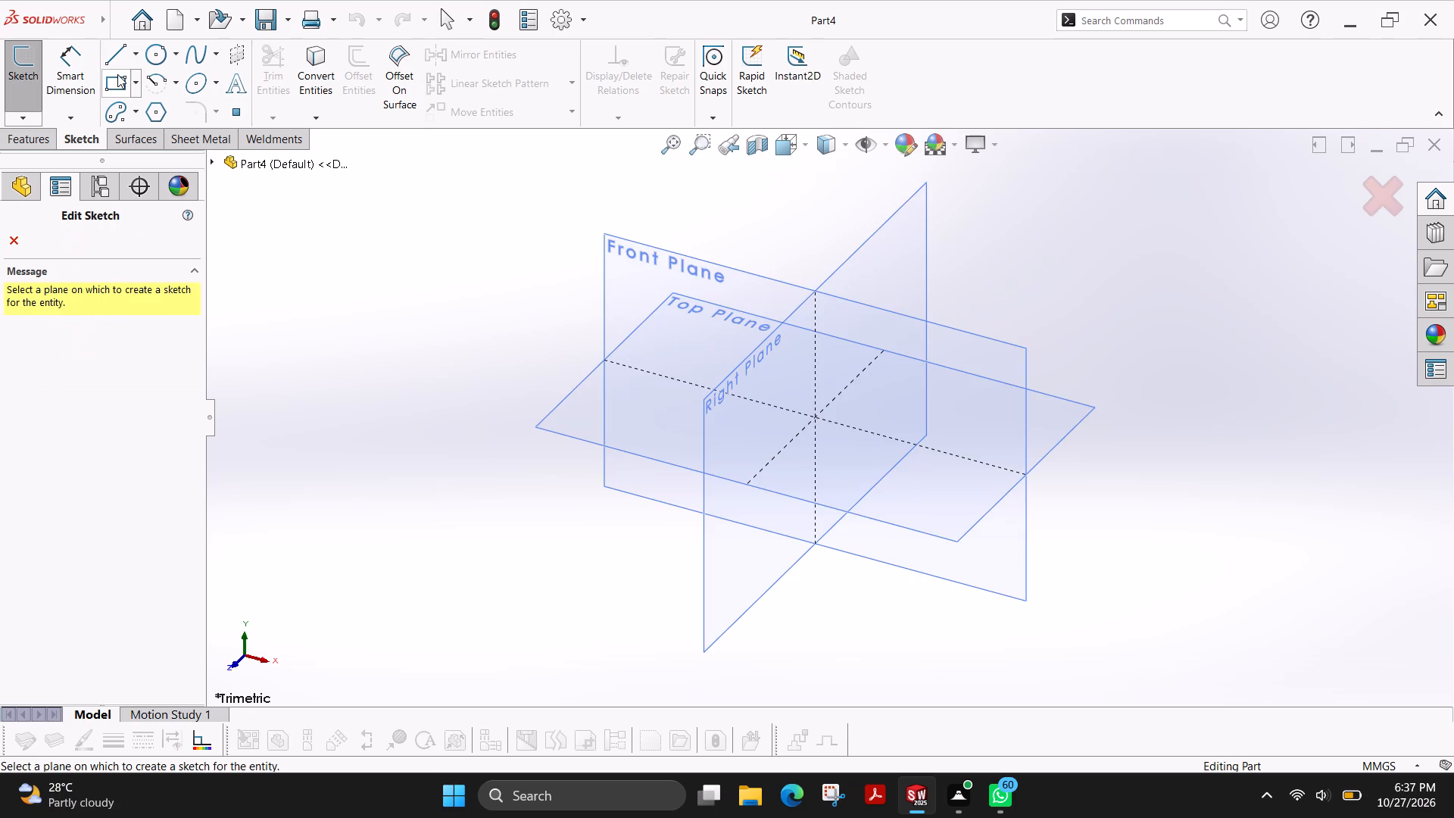
{"action": "left_click", "coordinate": [644, 279]}
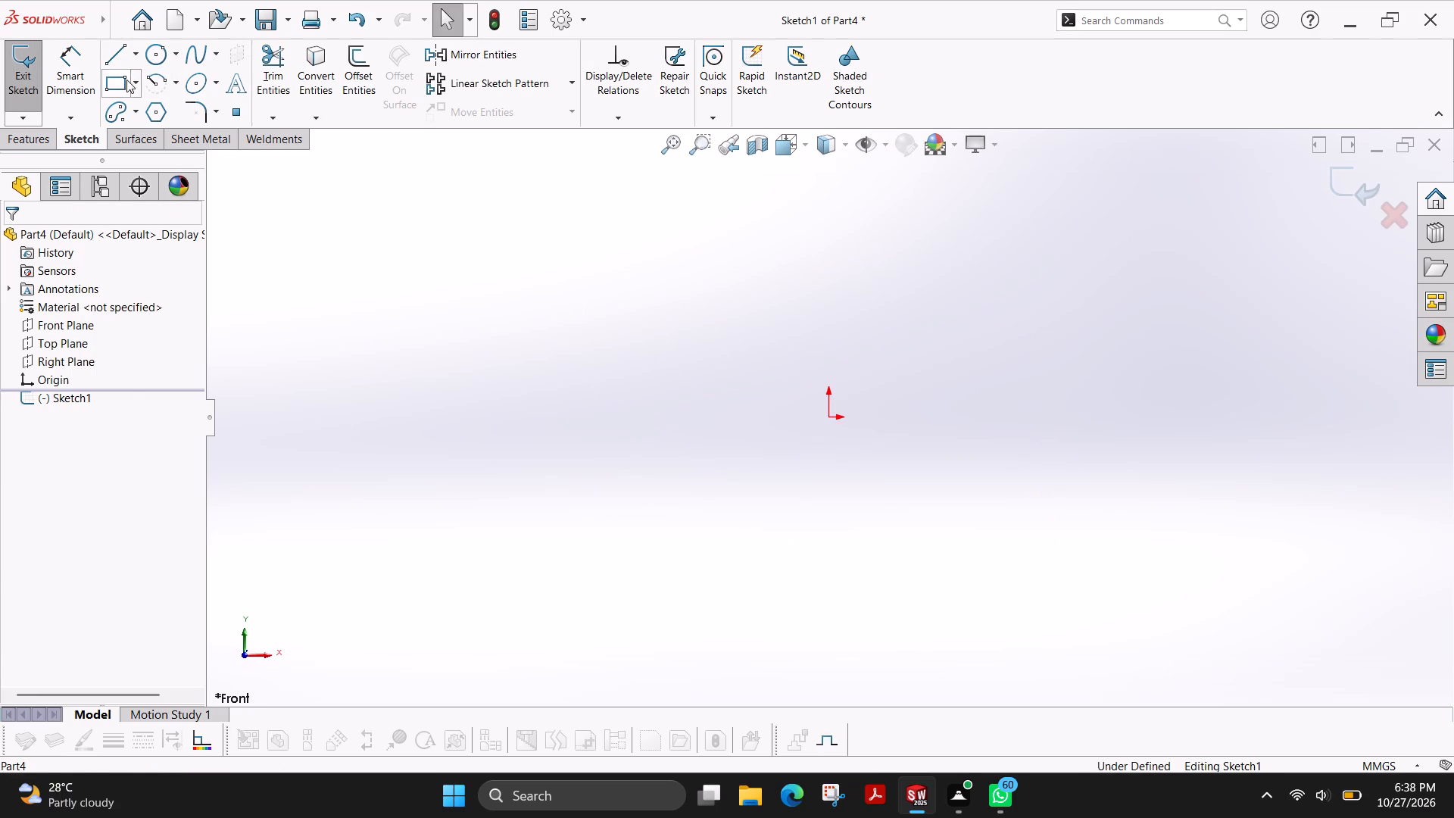
{"action": "left_click", "coordinate": [126, 80]}
{"action": "left_click", "coordinate": [831, 418]}
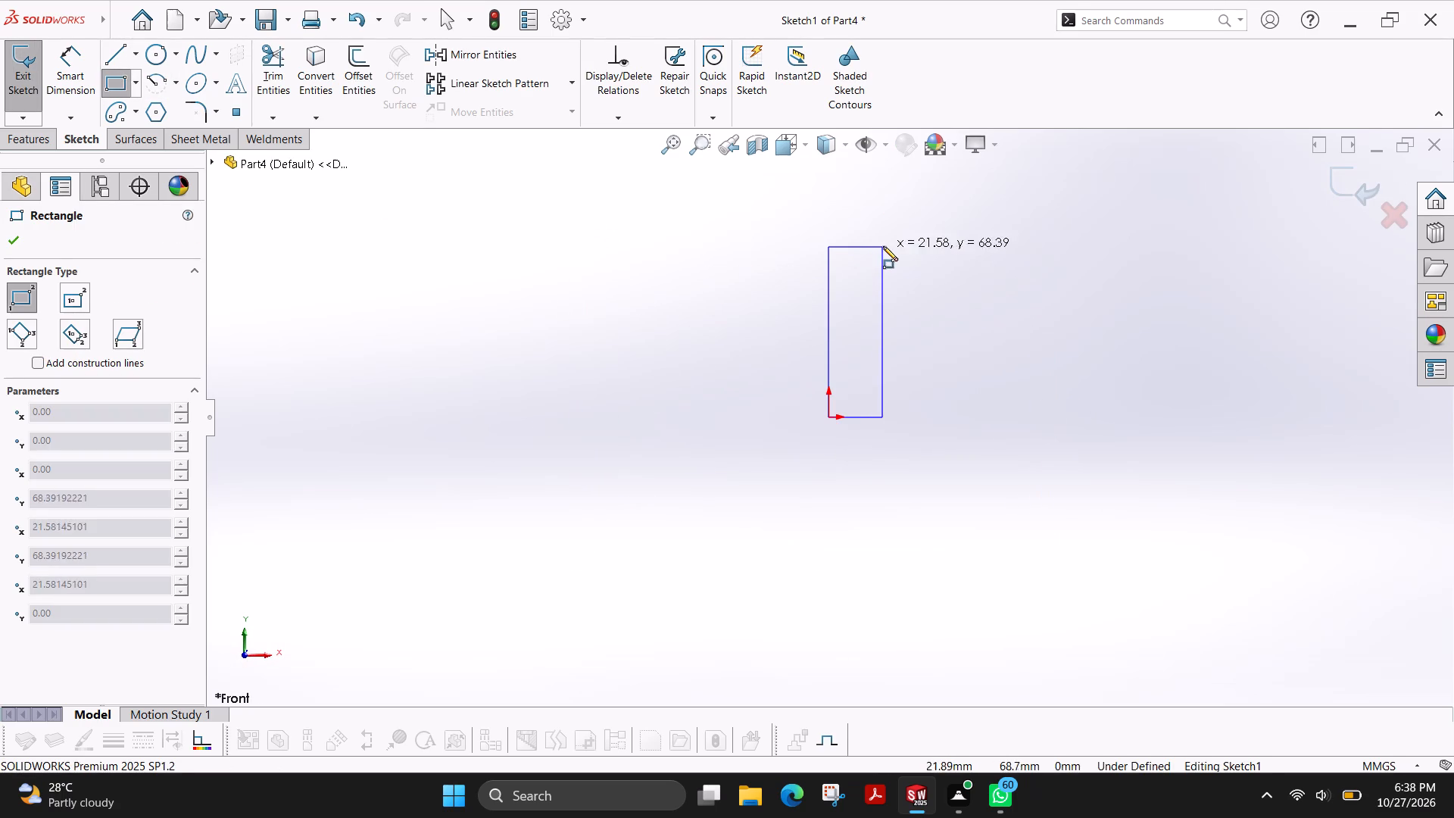
{"action": "left_click", "coordinate": [883, 246]}
{"action": "left_click", "coordinate": [828, 414]}
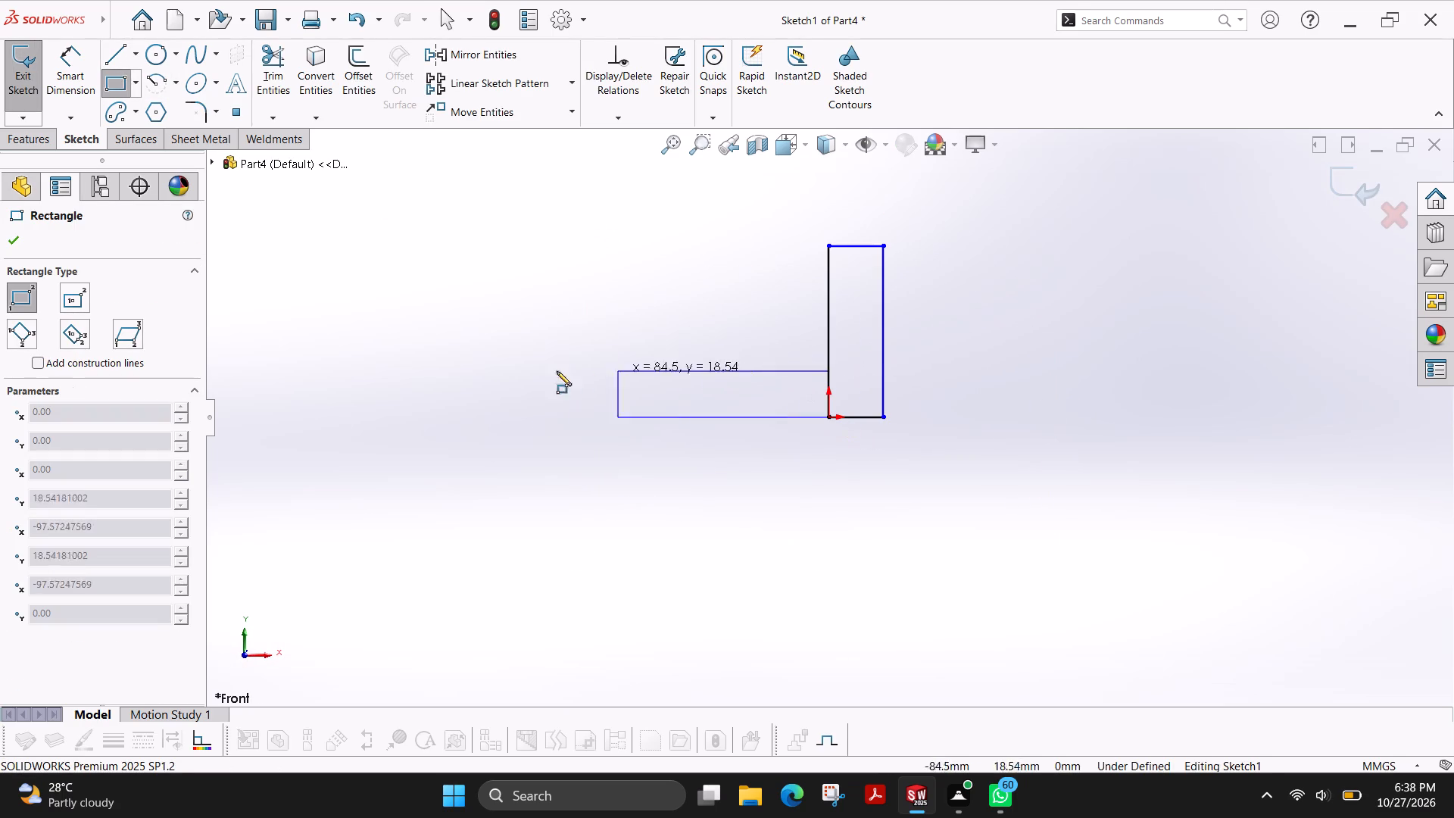
{"action": "left_click", "coordinate": [474, 382]}
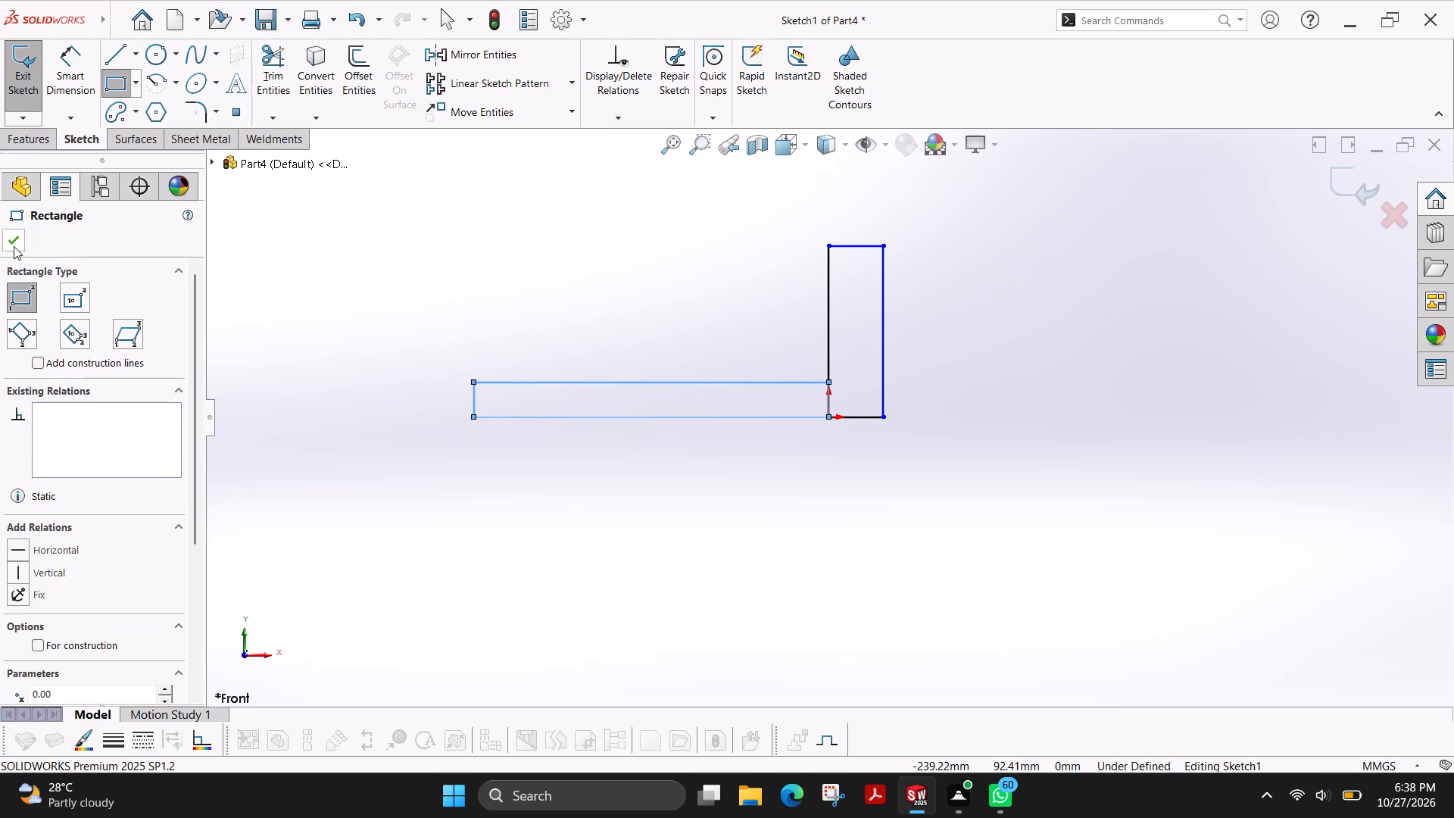
{"action": "left_click", "coordinate": [14, 245]}
Dimension the thickness of both the horizontal and the upright rectangle to 10 mm.
{"action": "left_click", "coordinate": [73, 84]}
{"action": "left_click", "coordinate": [473, 390]}
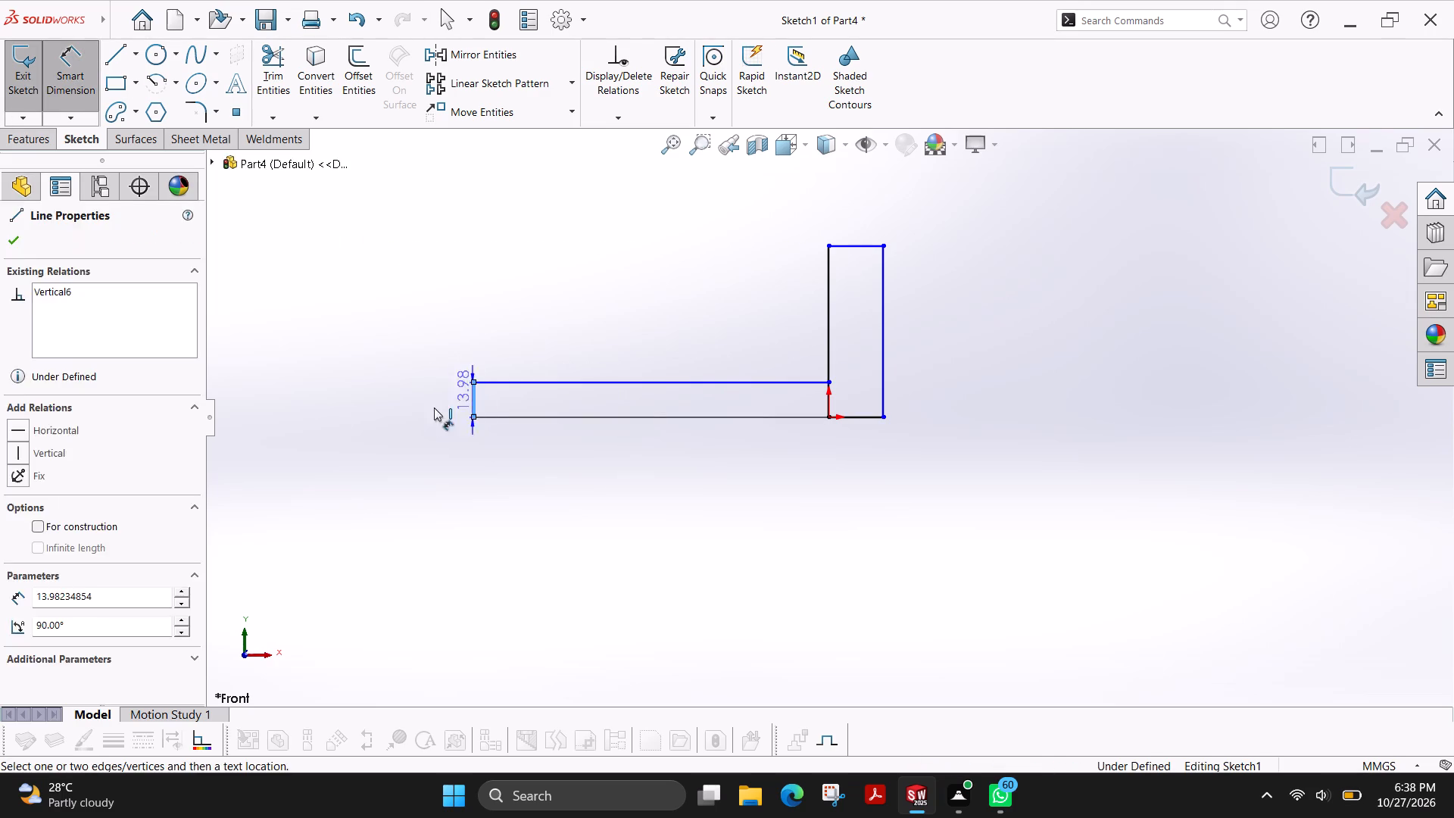
{"action": "left_click", "coordinate": [432, 408]}
{"action": "type", "text": "10"}
{"action": "key", "text": "Return"}
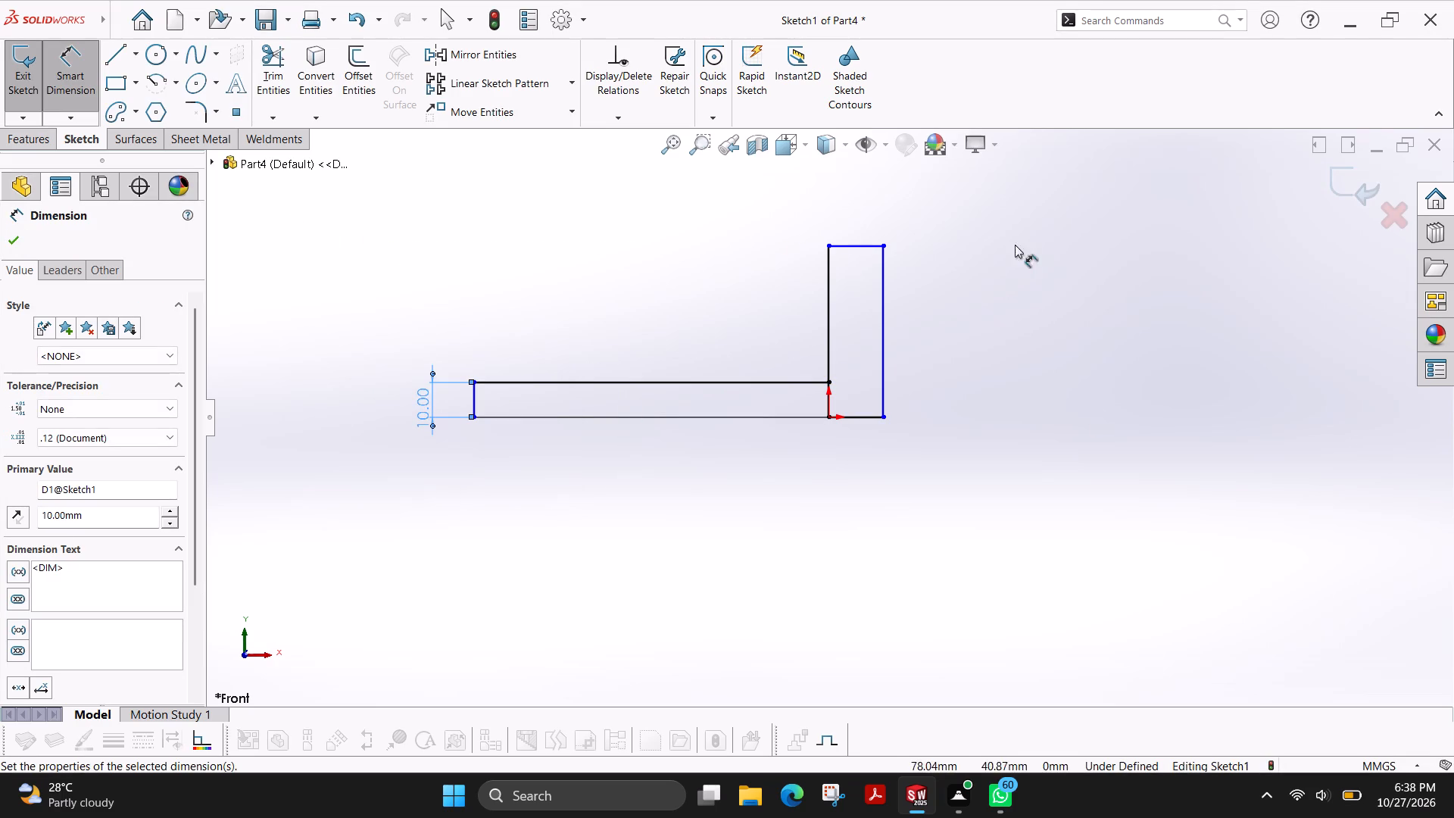
{"action": "left_click", "coordinate": [852, 247]}
{"action": "left_click", "coordinate": [852, 215]}
{"action": "type", "text": "10"}
{"action": "key", "text": "Return"}
Dimension the upright rectangle's outer edge to 100 mm and the horizontal rectangle's bottom edge to 150 mm.
{"action": "left_click", "coordinate": [860, 312]}
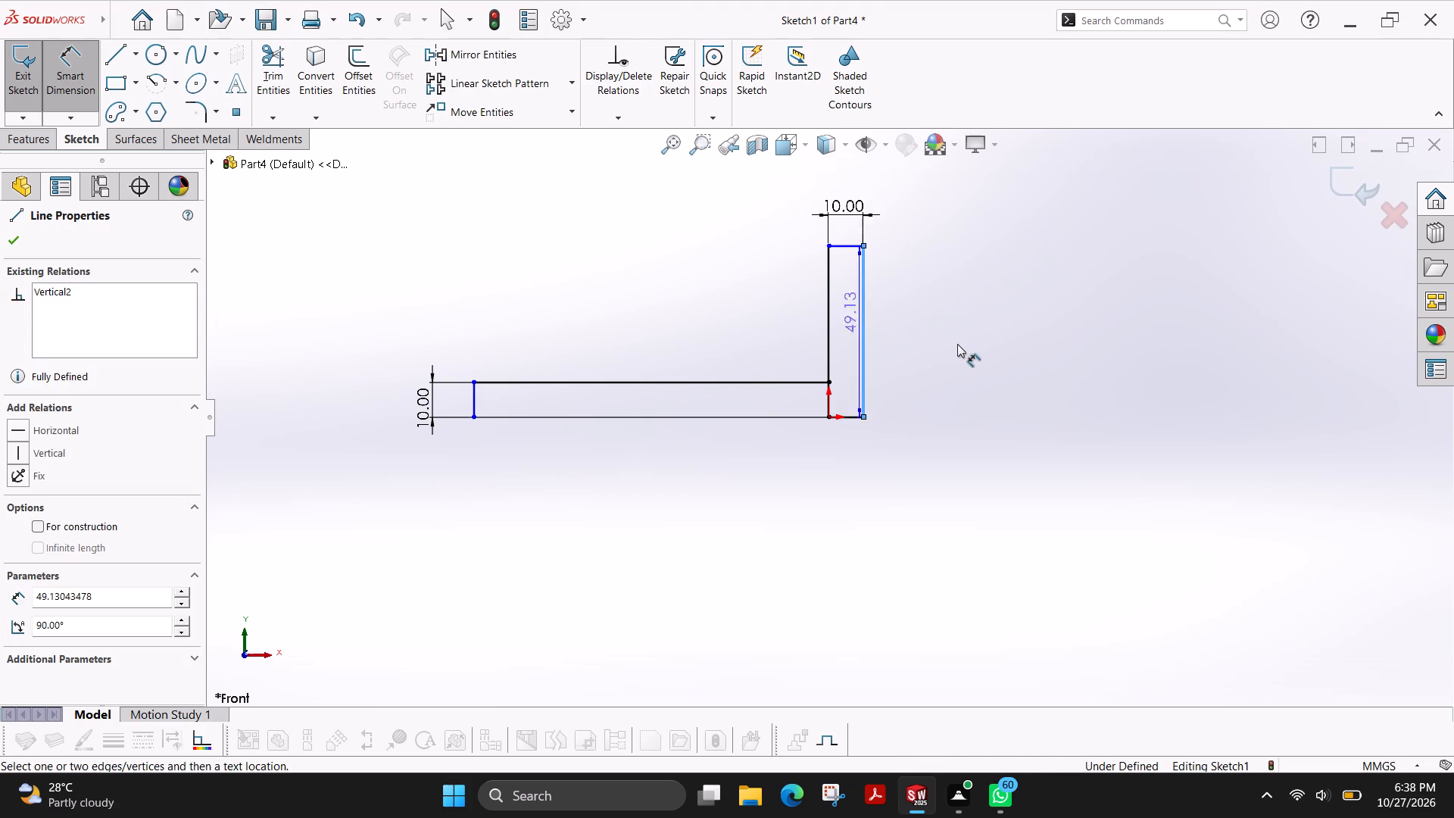
{"action": "left_click", "coordinate": [957, 344]}
{"action": "key", "text": "1"}
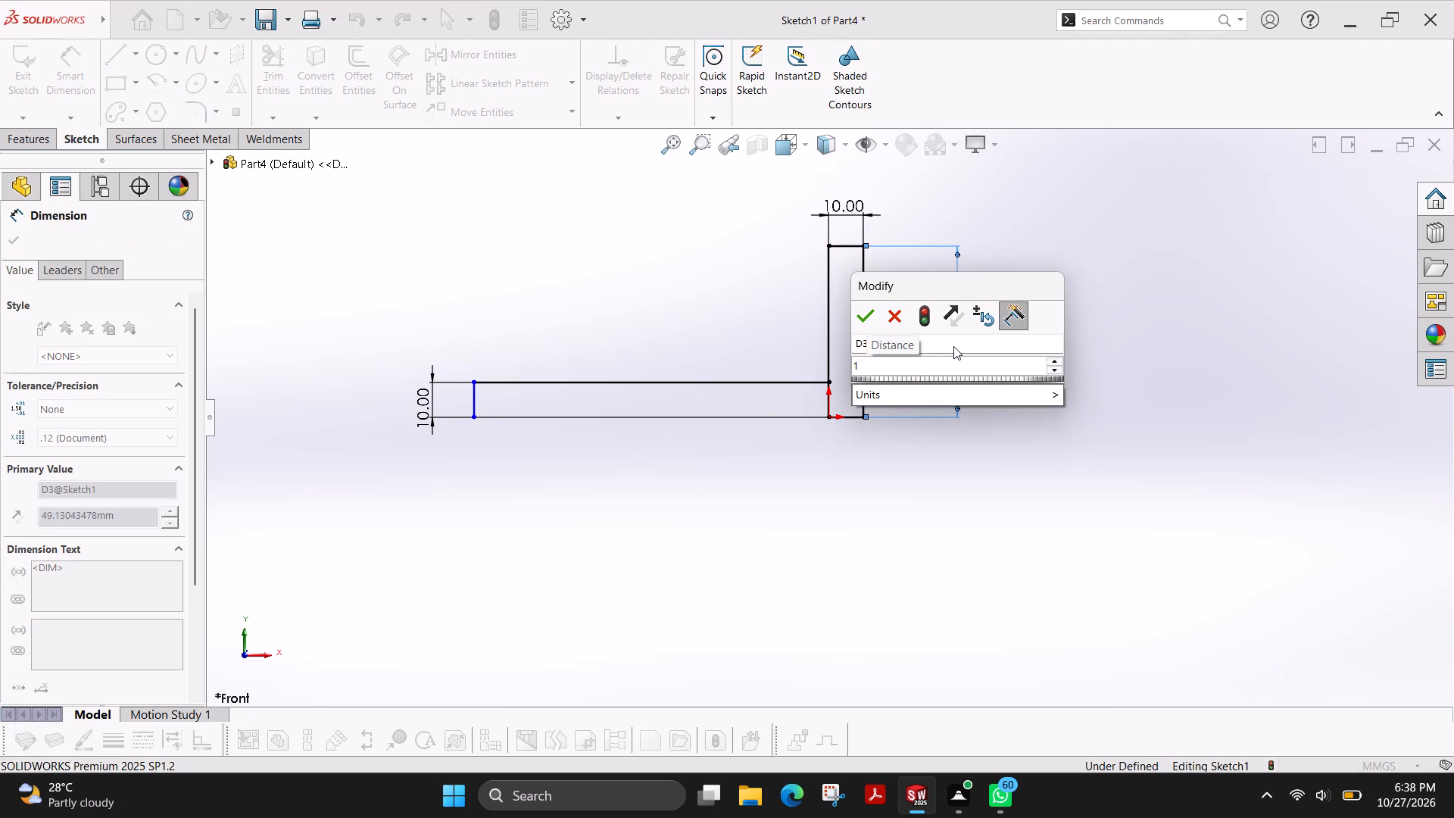
{"action": "type", "text": "00"}
{"action": "key", "text": "Return"}
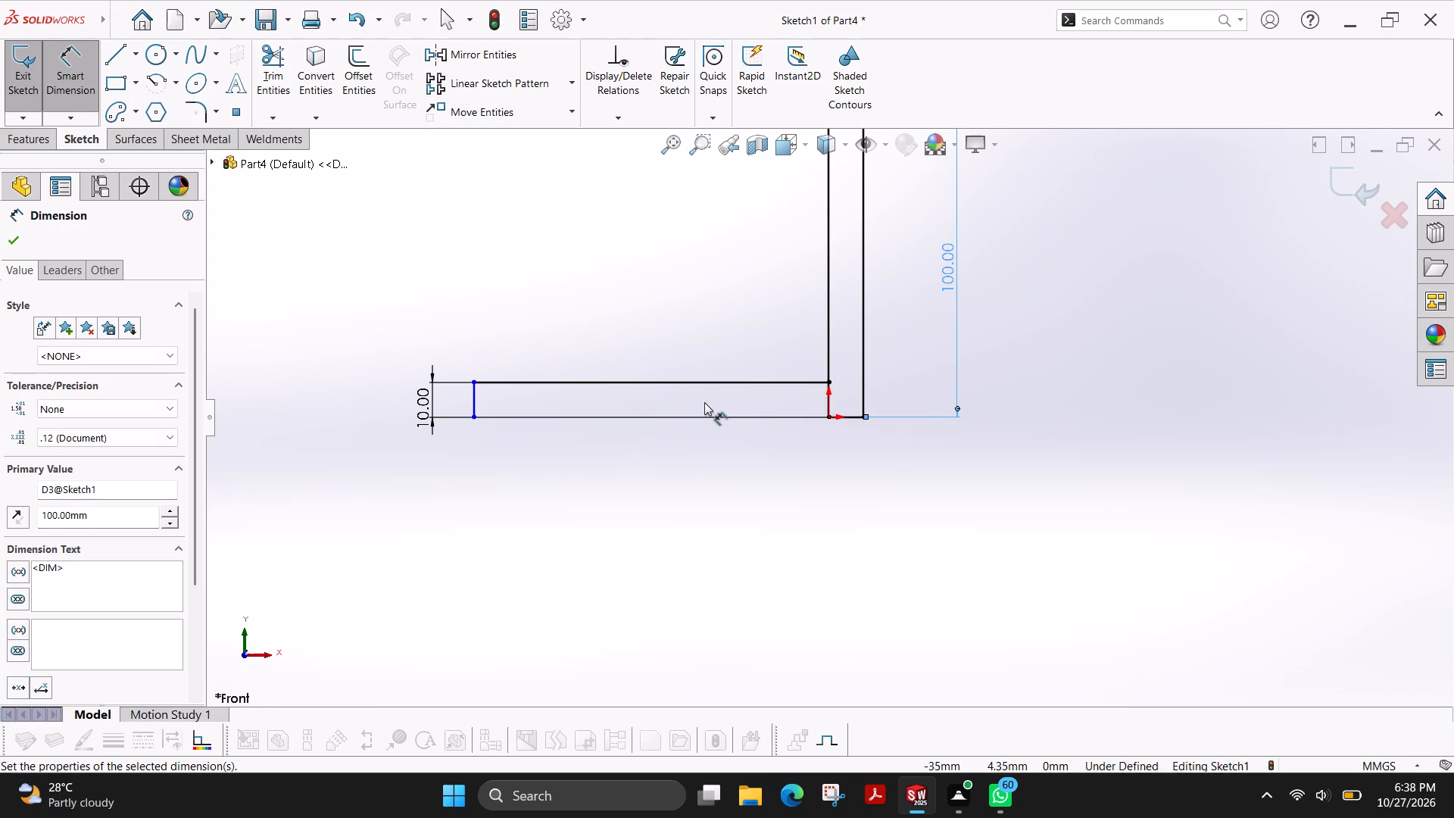
{"action": "left_click", "coordinate": [685, 415]}
{"action": "left_click", "coordinate": [678, 454]}
{"action": "type", "text": "15"}
{"action": "key", "text": "0"}
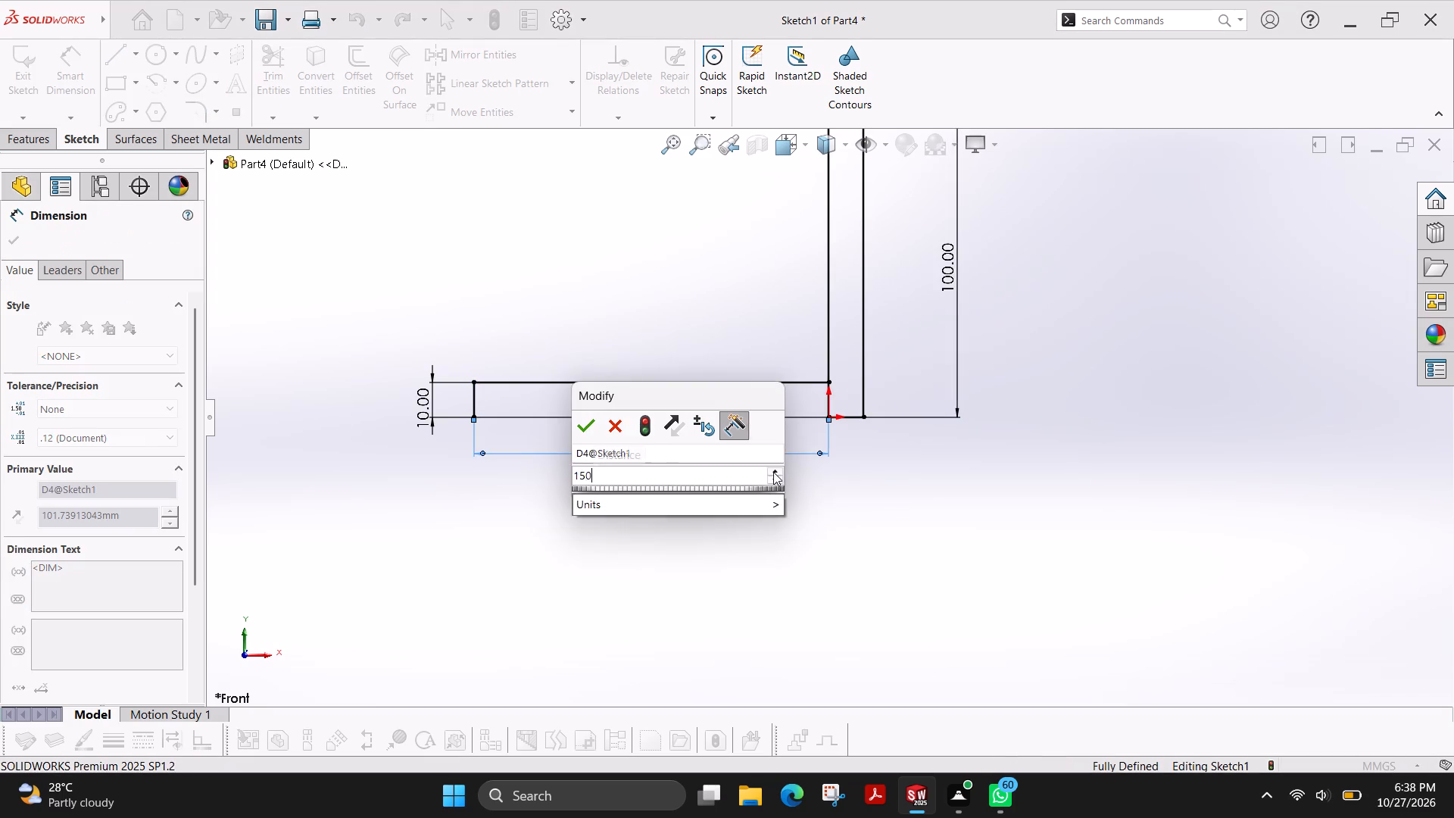
{"action": "key", "text": "Return"}
{"action": "left_click", "coordinate": [11, 236]}
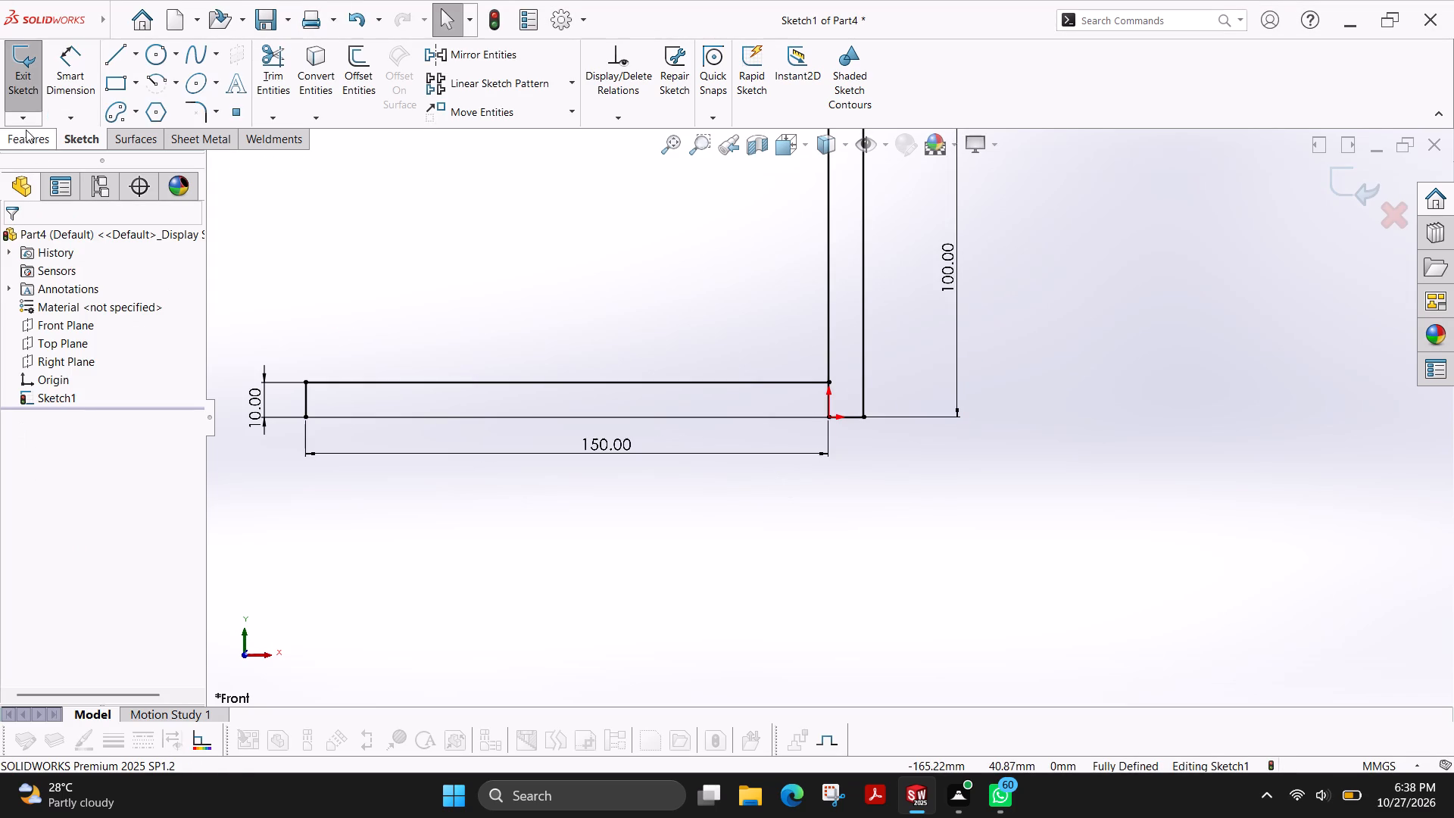
Extrude both rectangle regions with the Mid Plane condition to a depth of 38+38+10 mm.
{"action": "left_click", "coordinate": [41, 135]}
{"action": "left_click", "coordinate": [16, 68]}
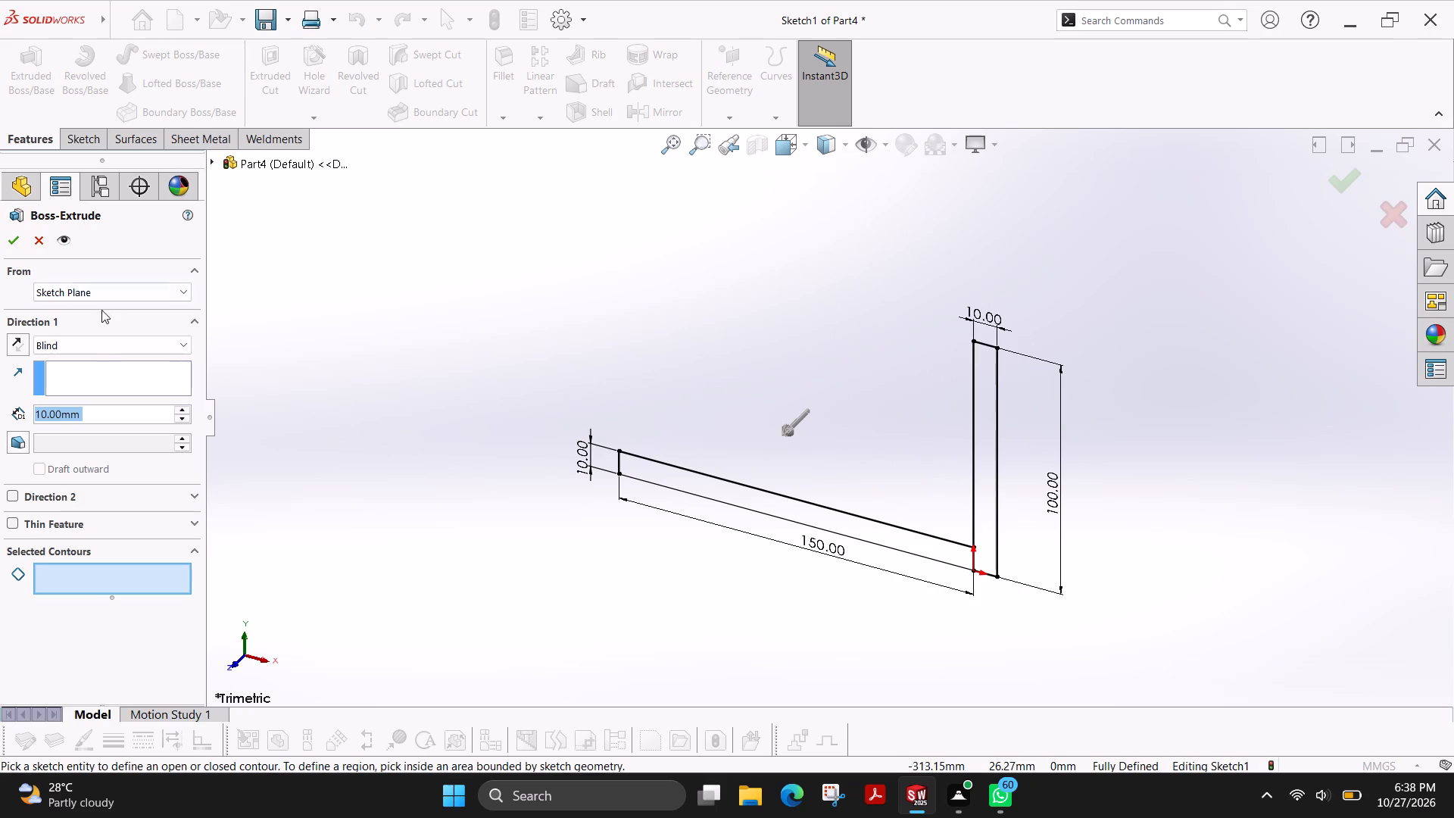
{"action": "left_click", "coordinate": [114, 342]}
{"action": "left_click", "coordinate": [76, 427]}
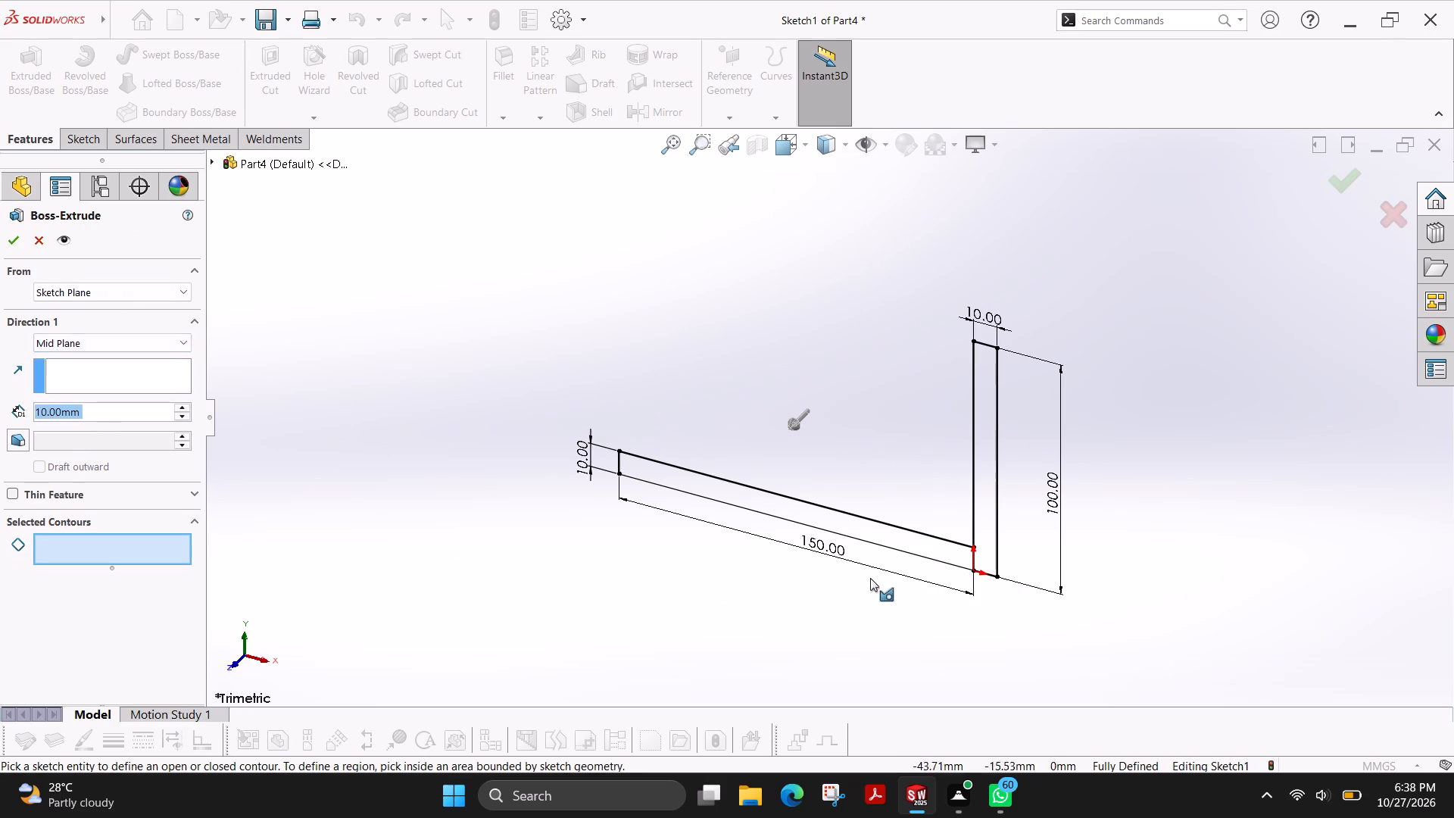
{"action": "left_click", "coordinate": [875, 531]}
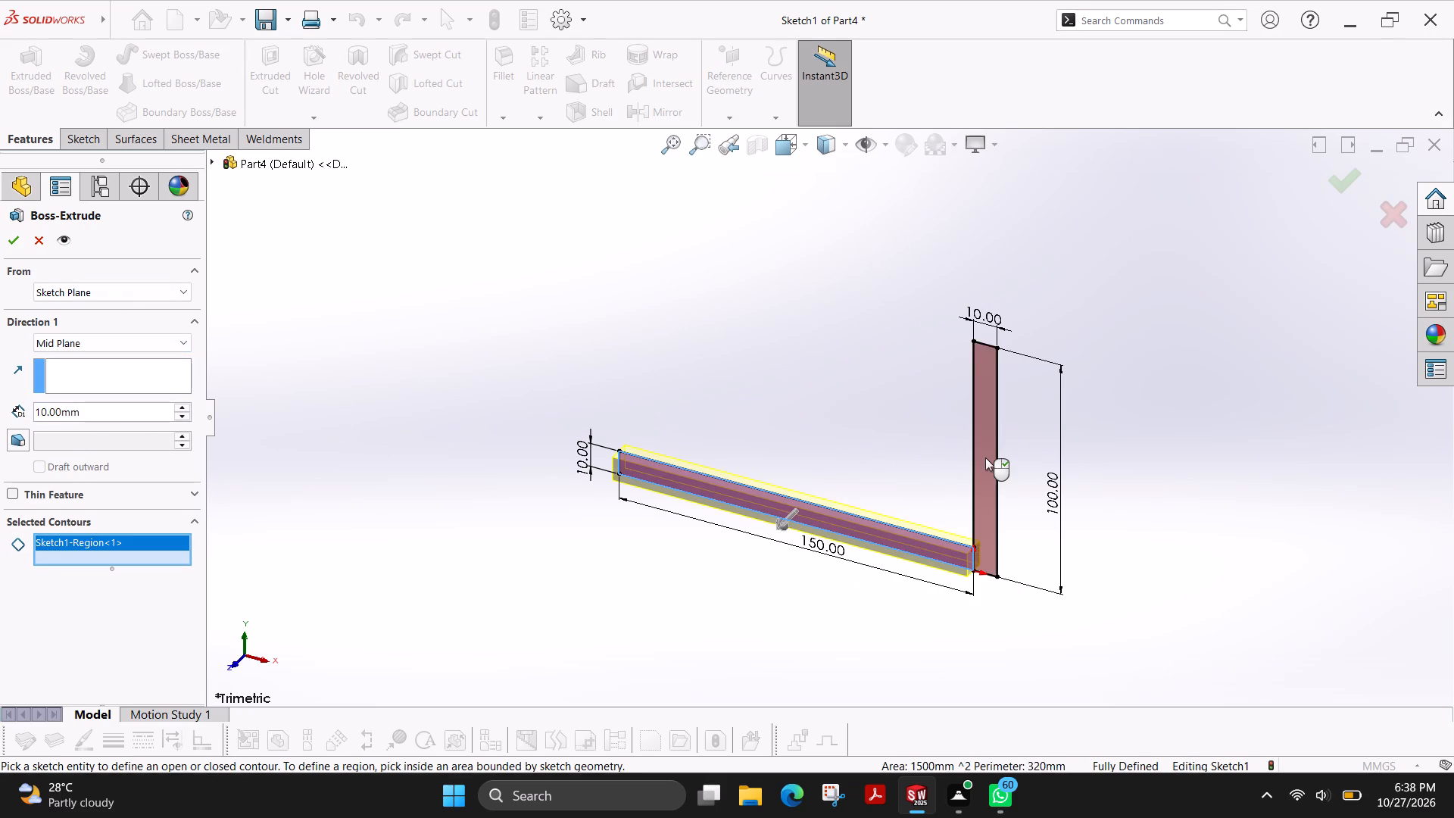
{"action": "left_click", "coordinate": [985, 457]}
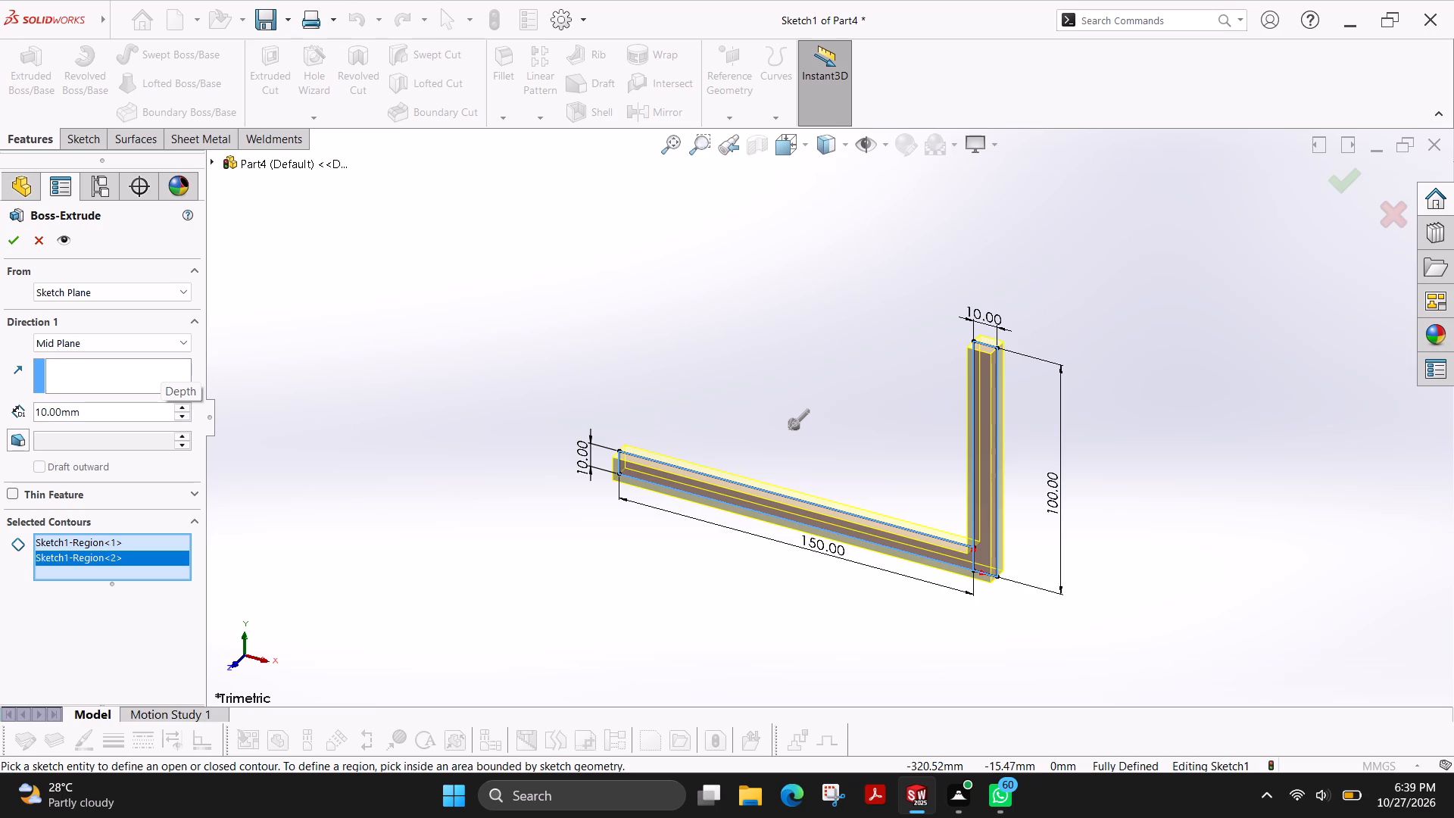
{"action": "double_click", "coordinate": [99, 416]}
{"action": "type", "text": "38+38"}
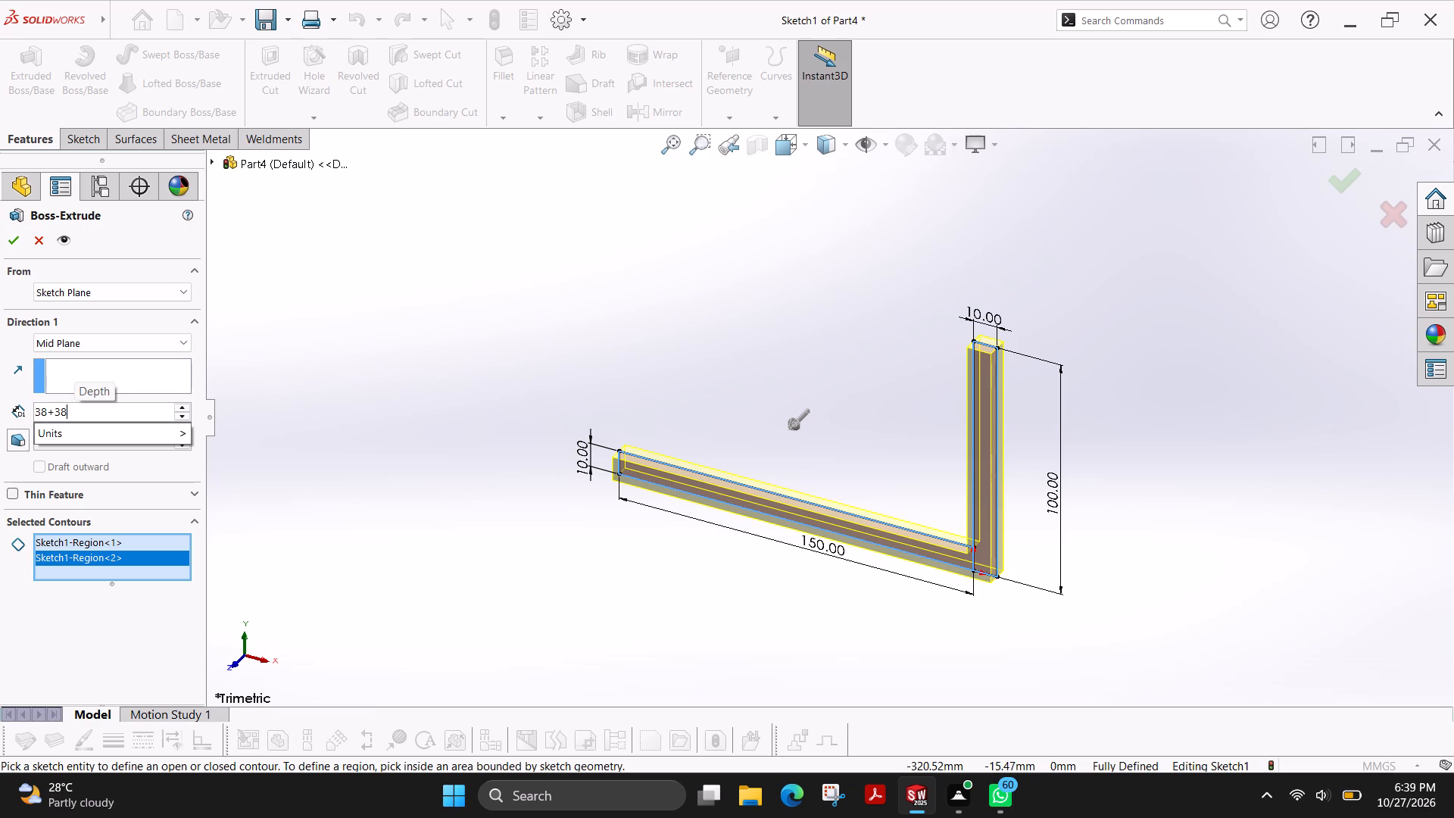
{"action": "key", "text": "plus"}
{"action": "type", "text": "10"}
{"action": "key", "text": "Return"}
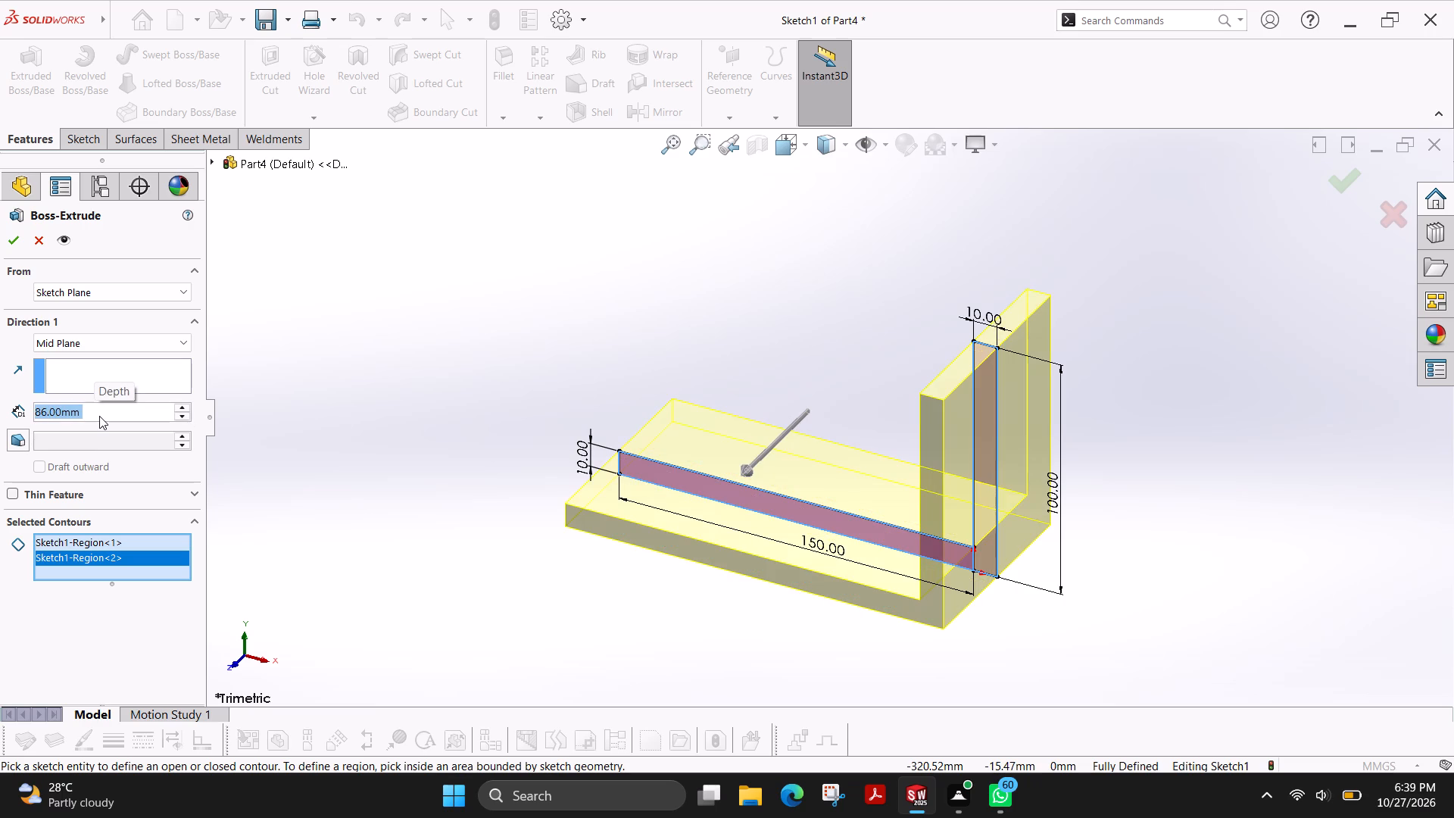
{"action": "left_click", "coordinate": [9, 243]}
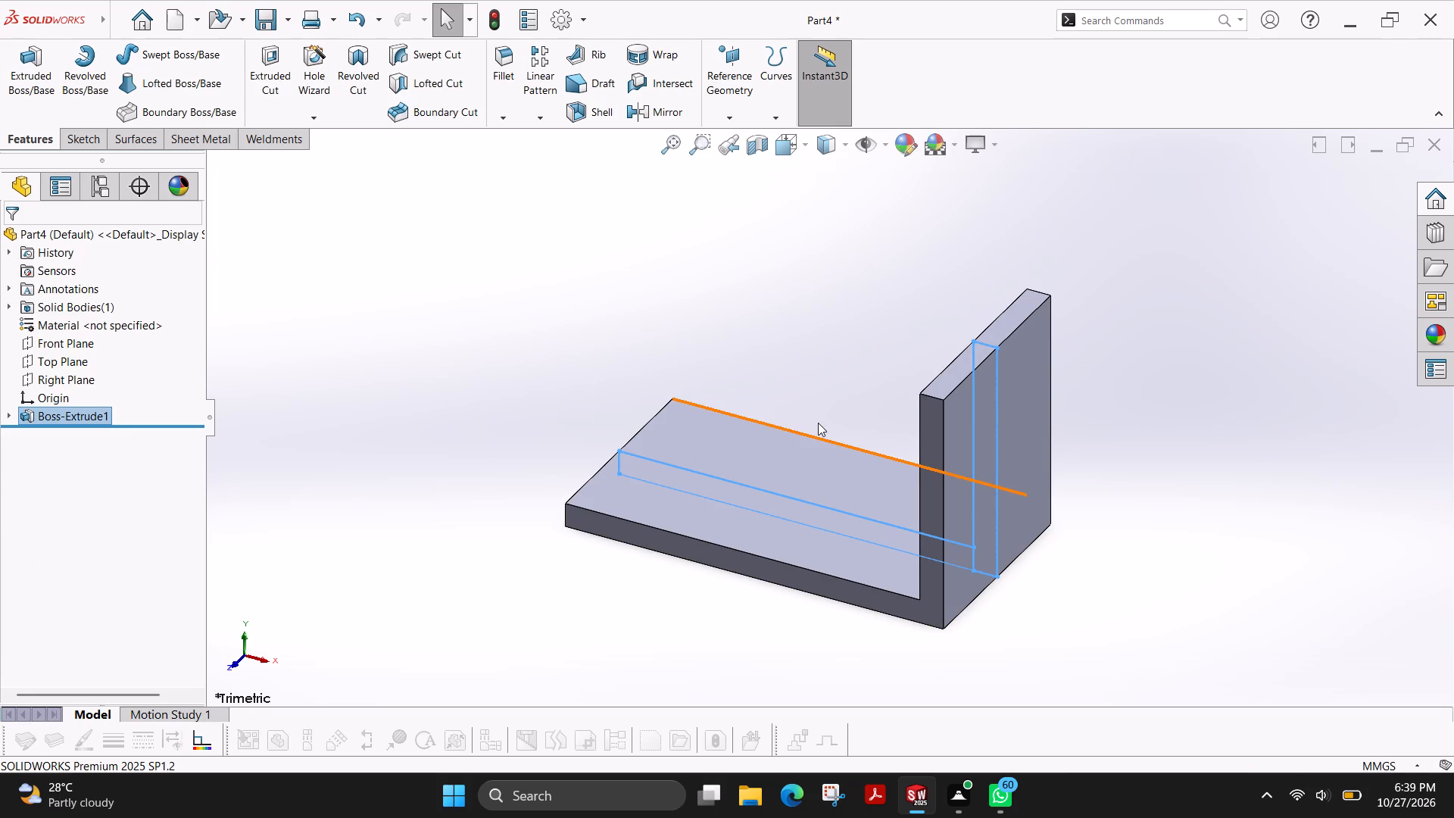
{"action": "key", "text": "Escape"}
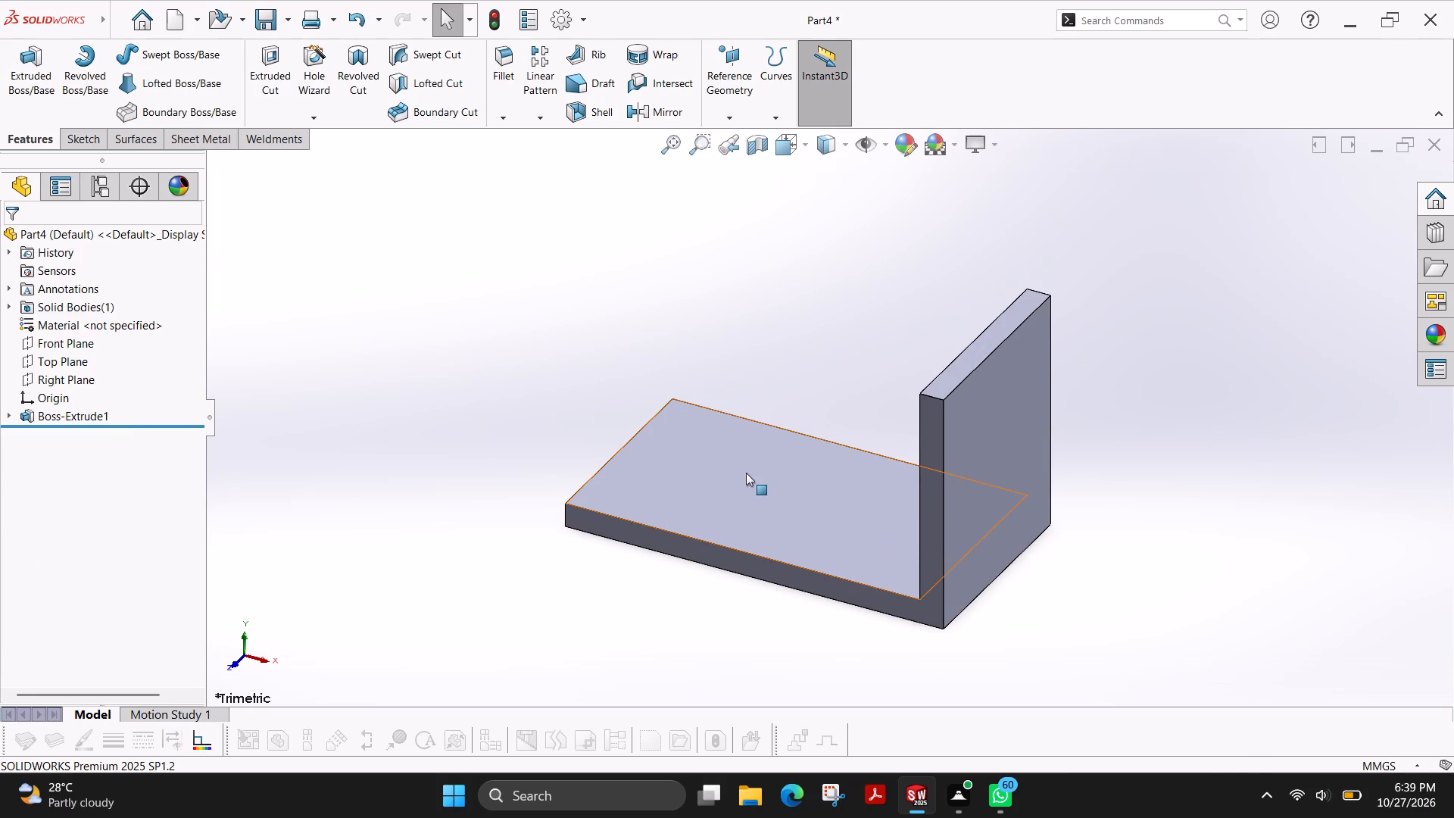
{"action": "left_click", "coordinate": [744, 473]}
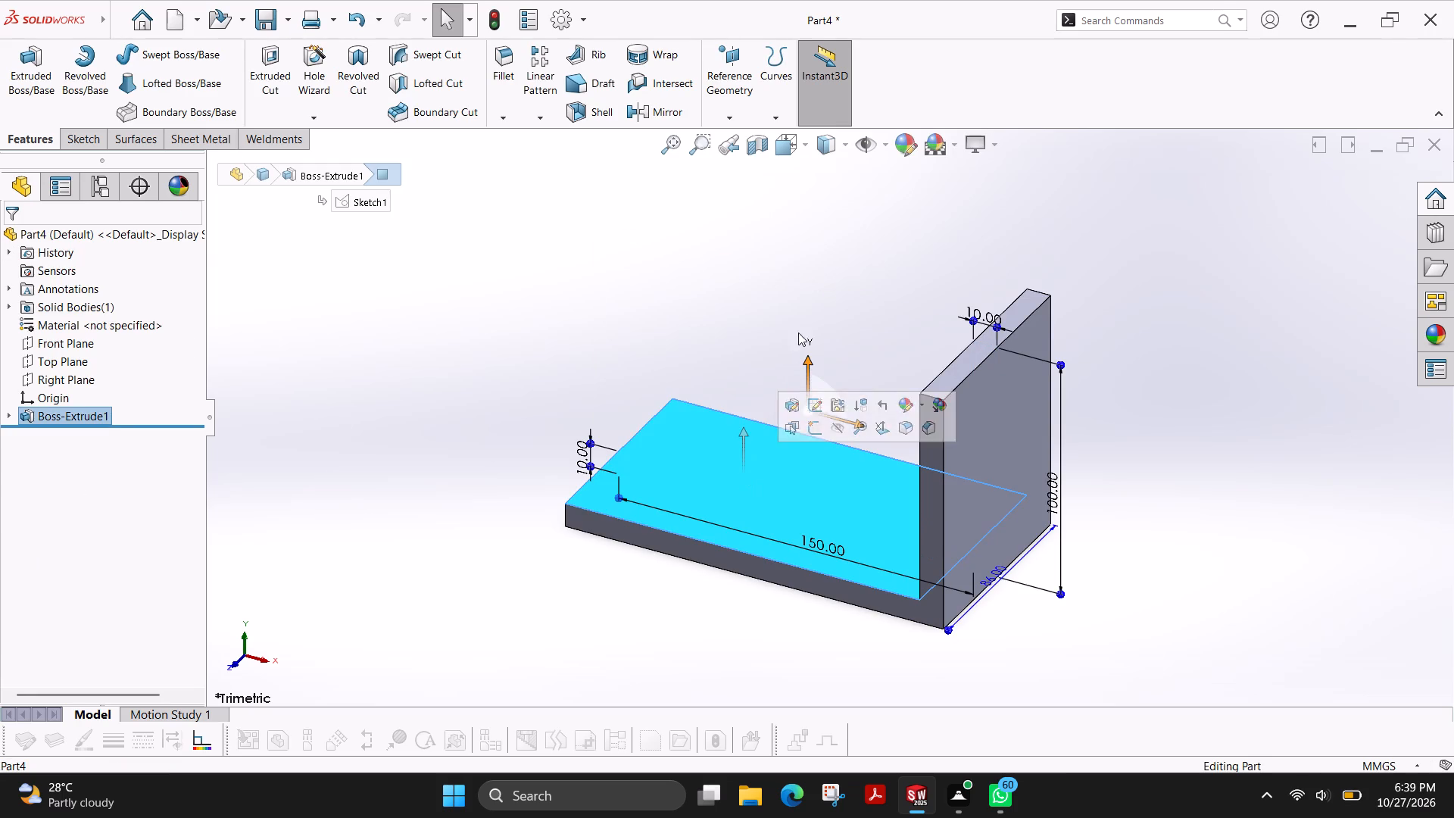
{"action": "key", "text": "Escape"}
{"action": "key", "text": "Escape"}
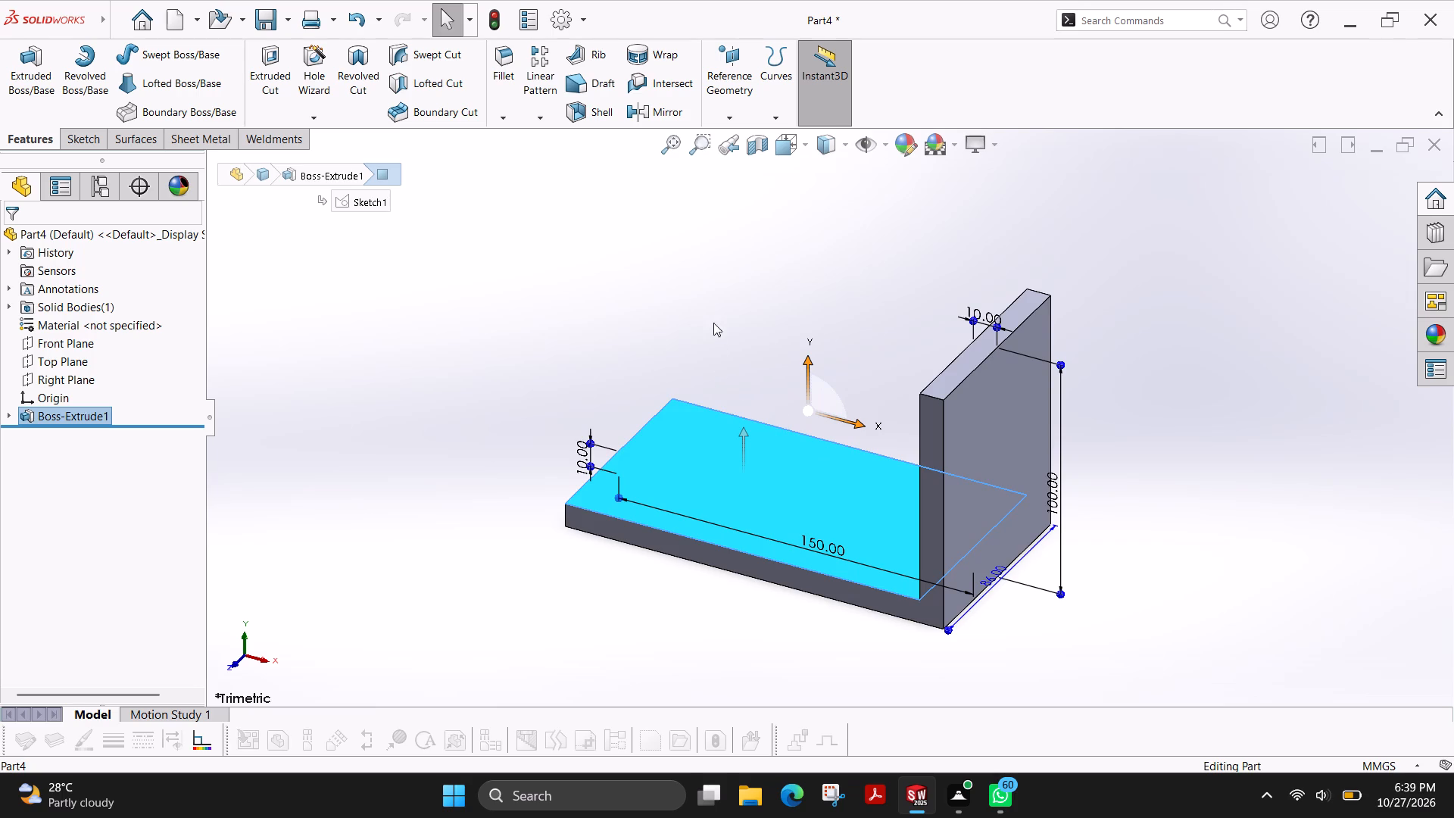
On the upright leg's inner face, sketch a vertical straight slot above the origin, about 36 mm between arc centres.
{"action": "middle_click_drag", "start_coordinate": [713, 323], "coordinate": [915, 357], "text": "ctrl+shift"}
{"action": "middle_click_drag", "start_coordinate": [1072, 260], "coordinate": [1009, 306], "text": "ctrl+shift"}
{"action": "left_click", "coordinate": [894, 415]}
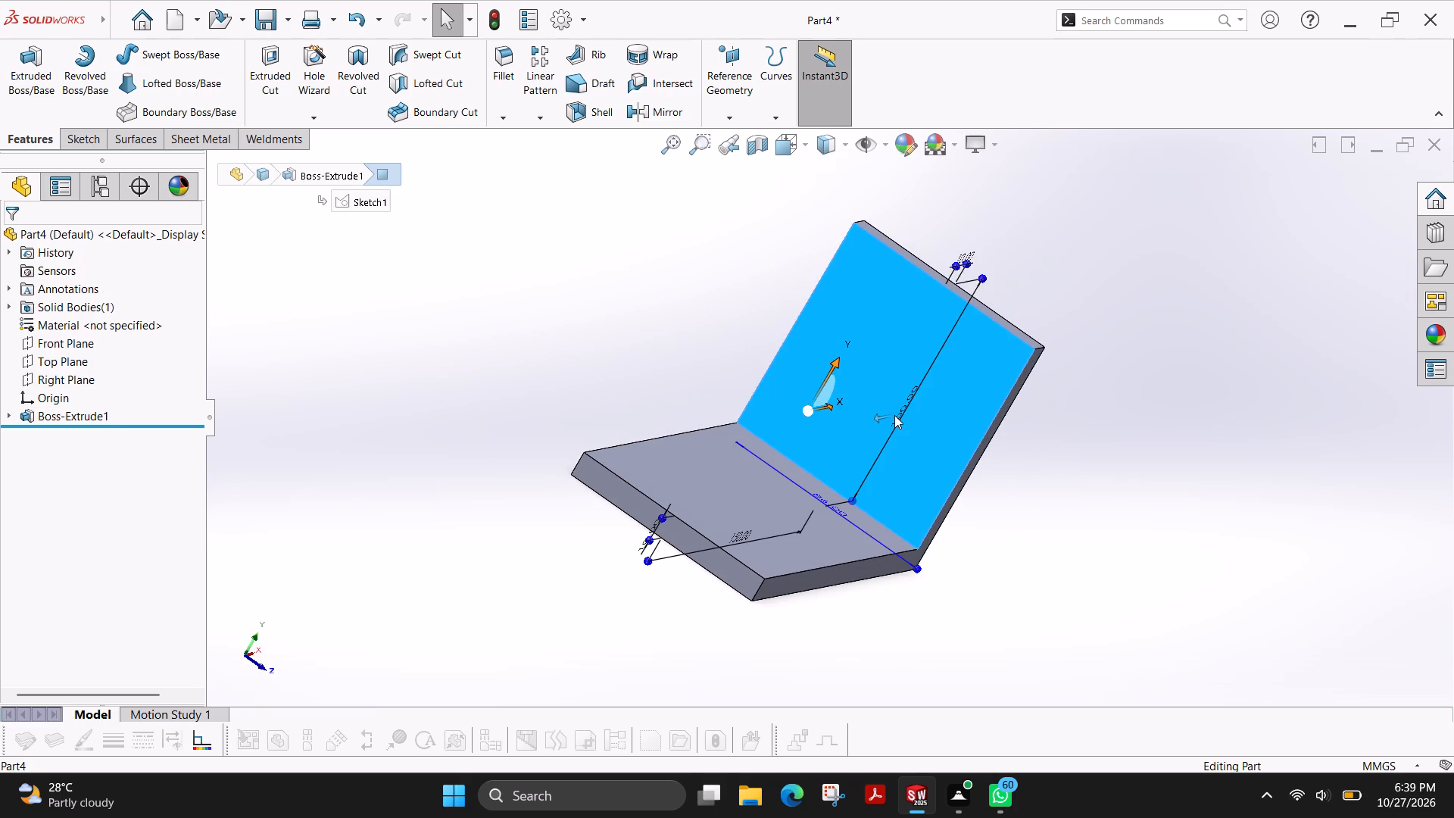
{"action": "left_click", "coordinate": [80, 134]}
{"action": "left_click", "coordinate": [30, 78]}
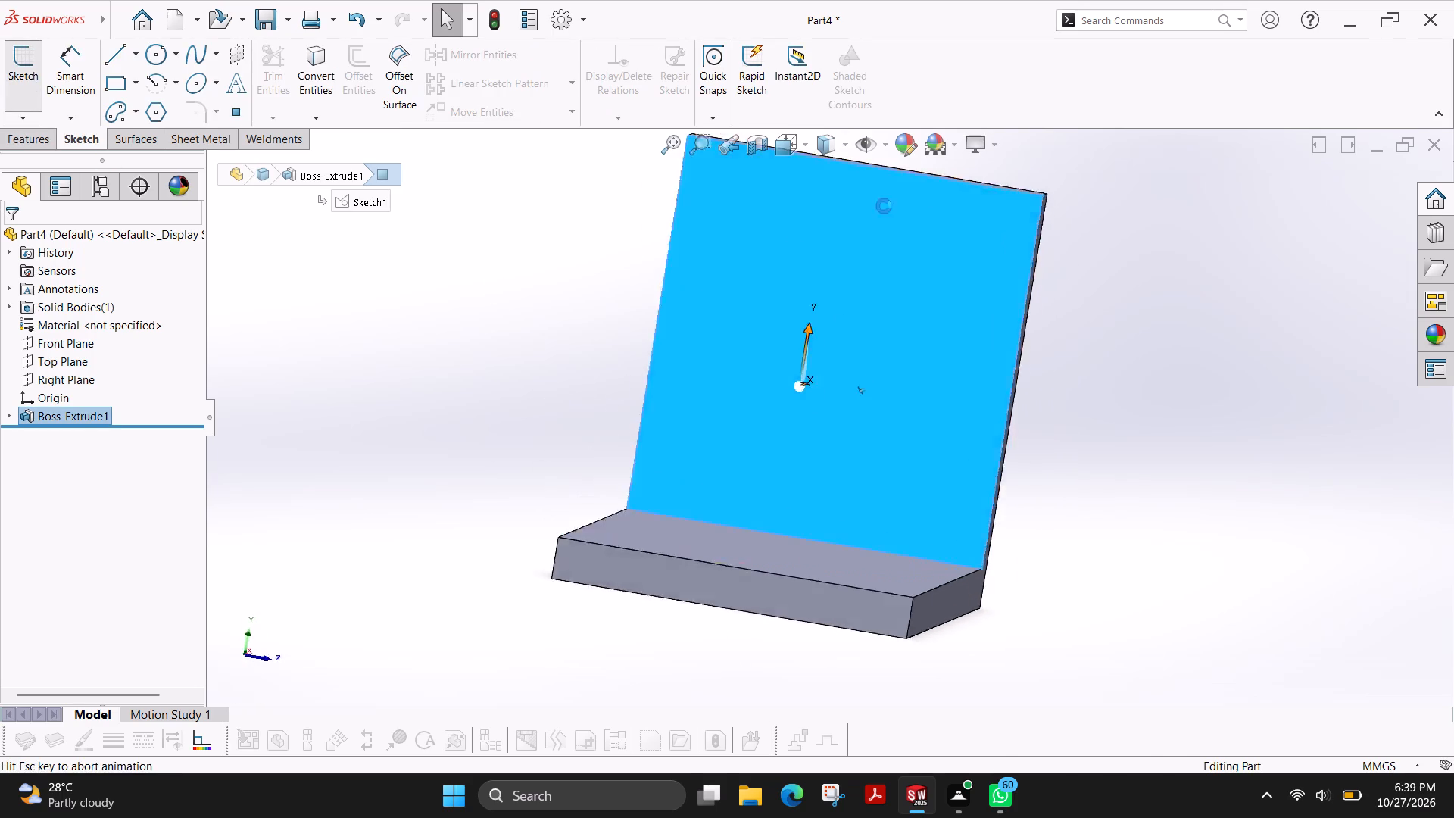
{"action": "key", "text": "Escape"}
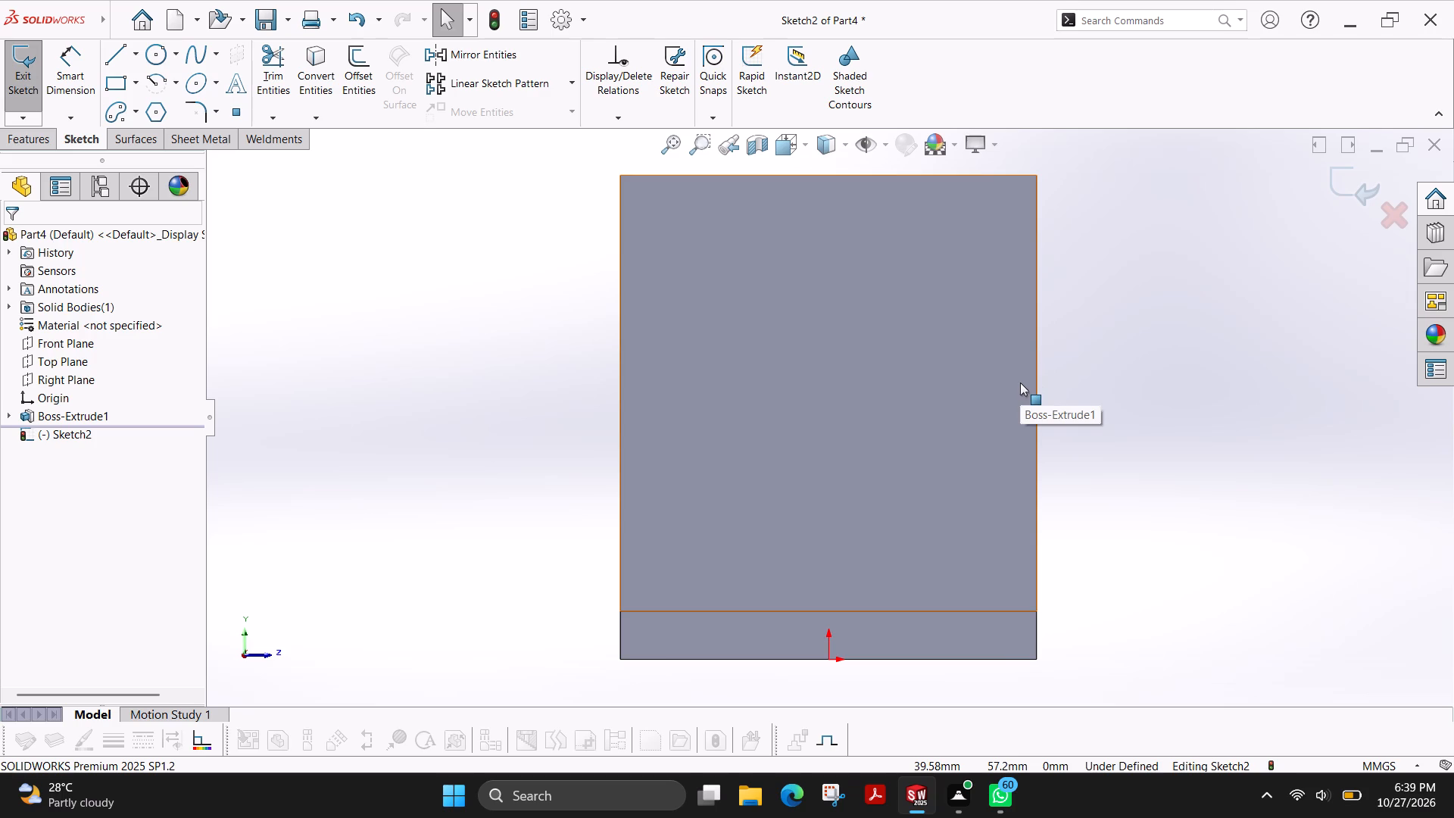
{"action": "left_click", "coordinate": [137, 114]}
{"action": "left_click", "coordinate": [144, 139]}
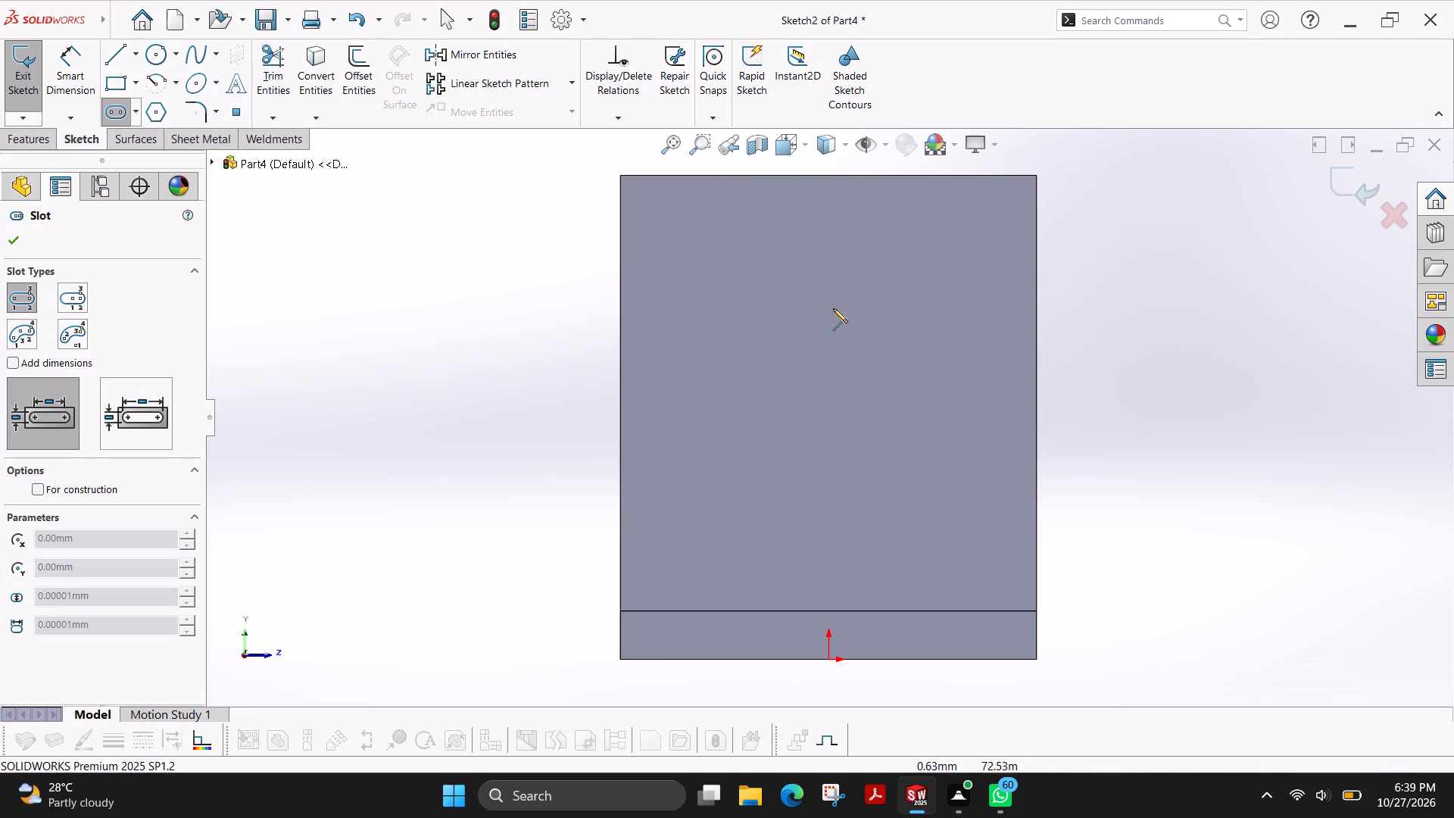
{"action": "left_click", "coordinate": [825, 308]}
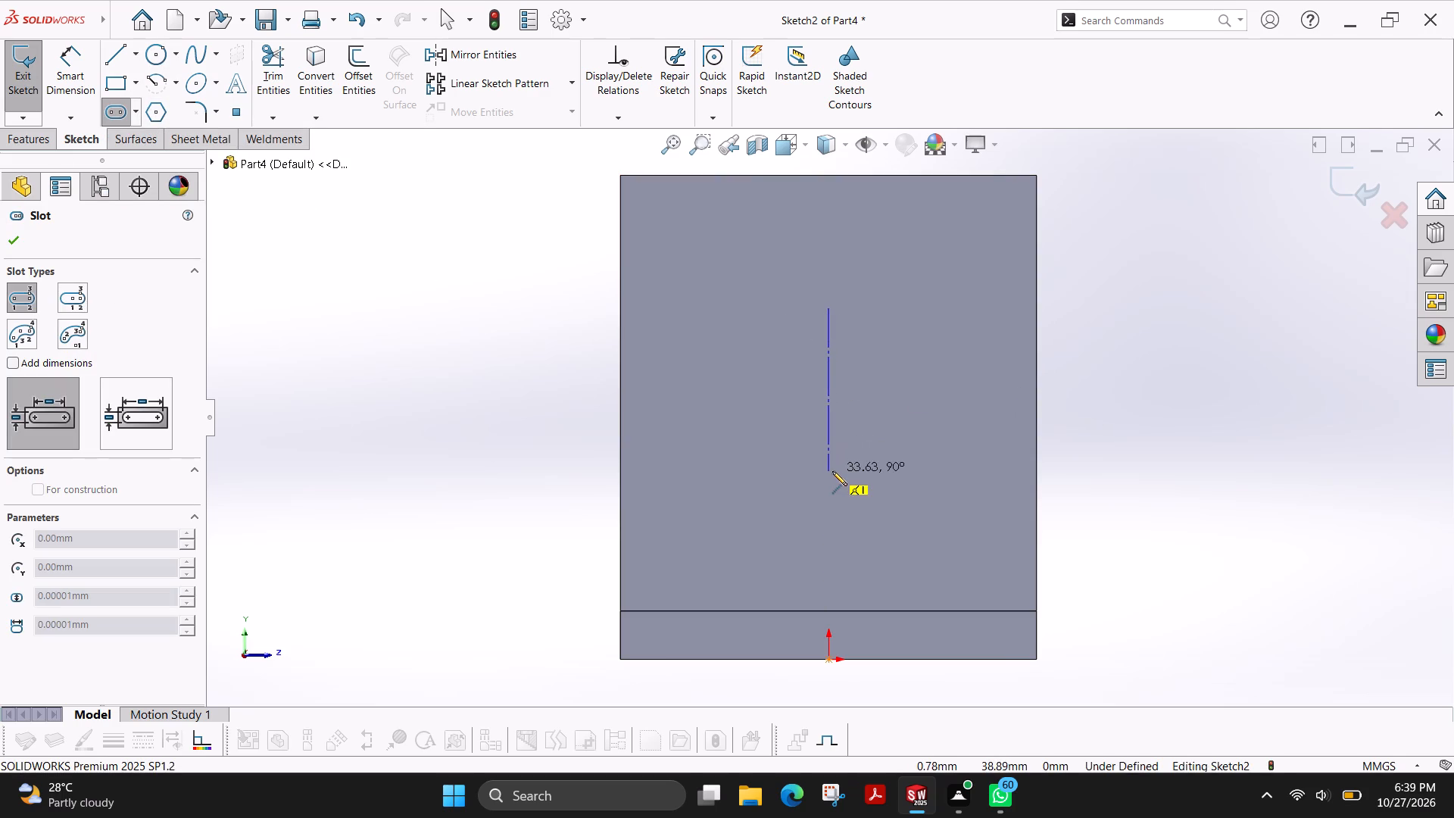
{"action": "left_click", "coordinate": [831, 480]}
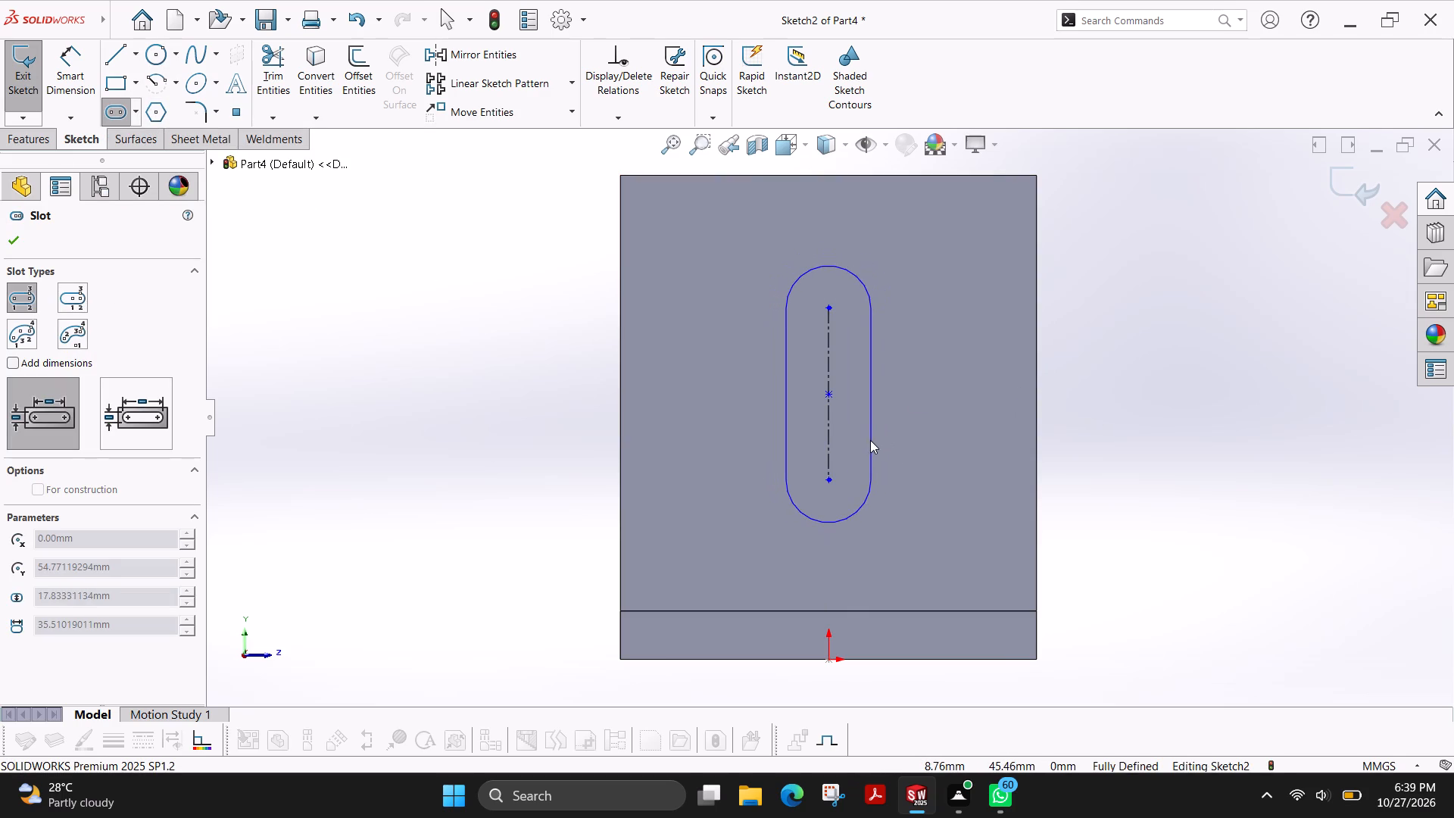
{"action": "left_click", "coordinate": [868, 441]}
{"action": "left_click", "coordinate": [14, 239]}
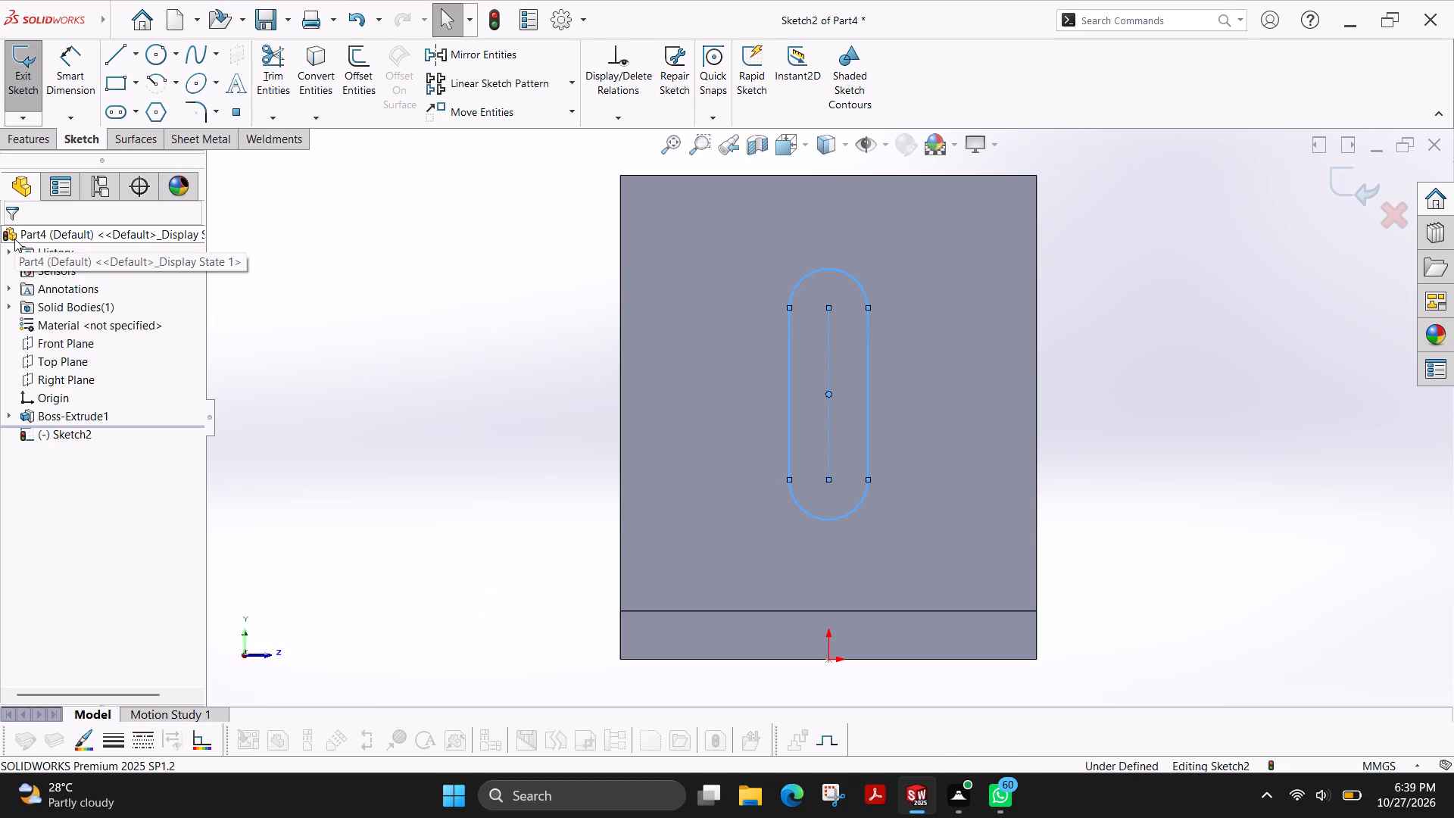
Sketch a circle of about 24 mm radius centred on the slot's upper arc centre.
{"action": "left_click", "coordinate": [159, 56]}
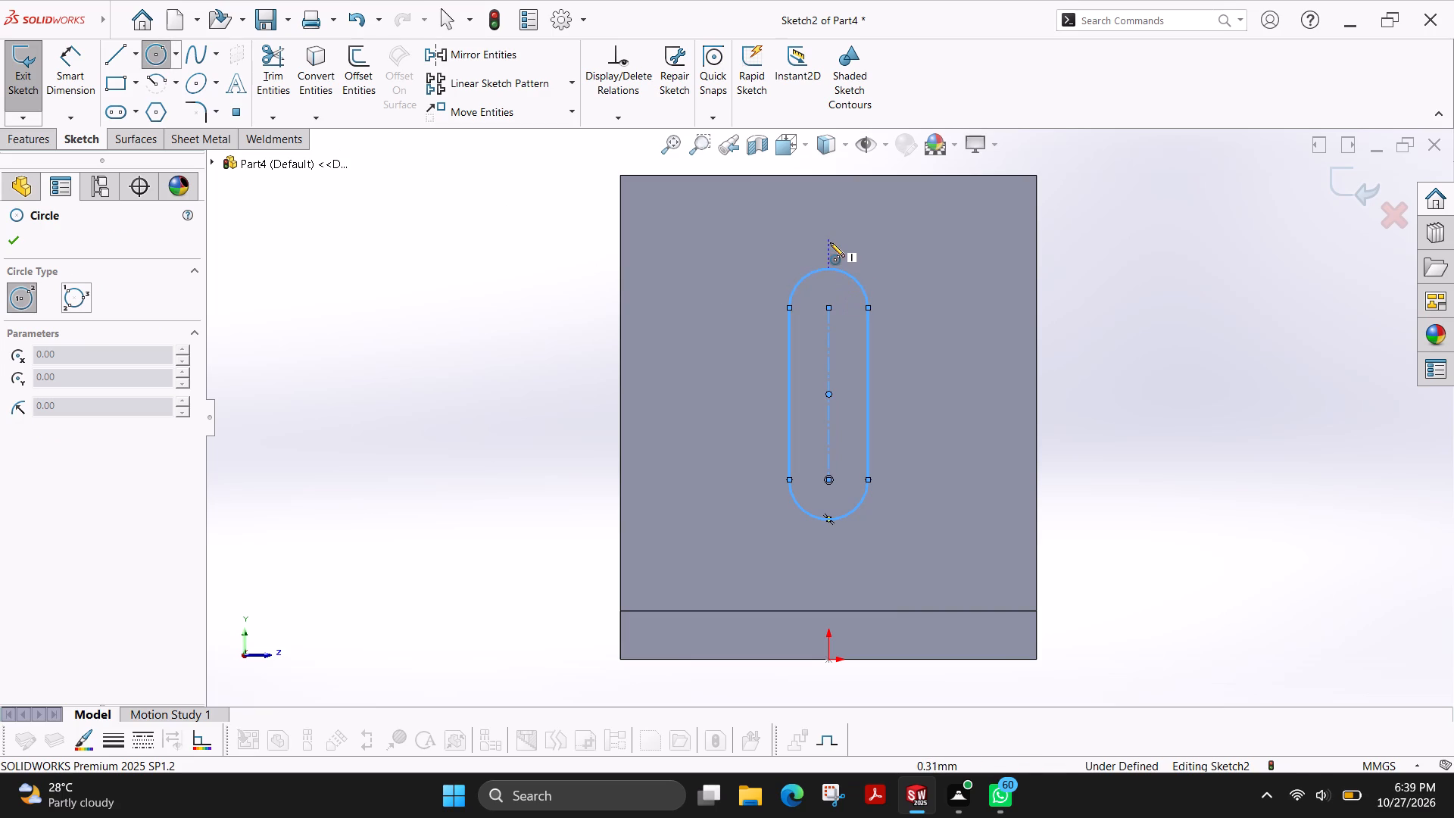
{"action": "left_click", "coordinate": [826, 305]}
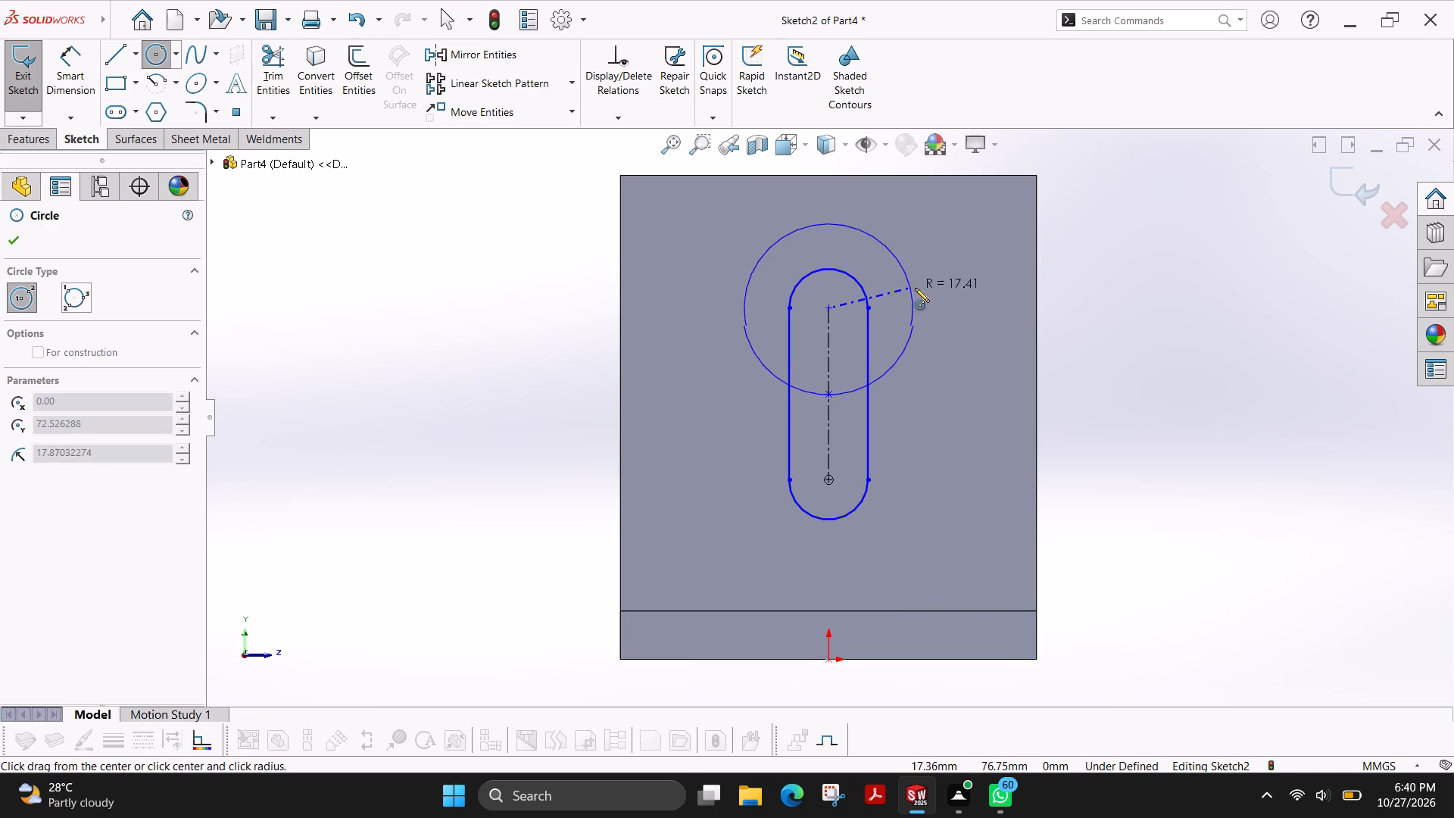
{"action": "left_click", "coordinate": [945, 287]}
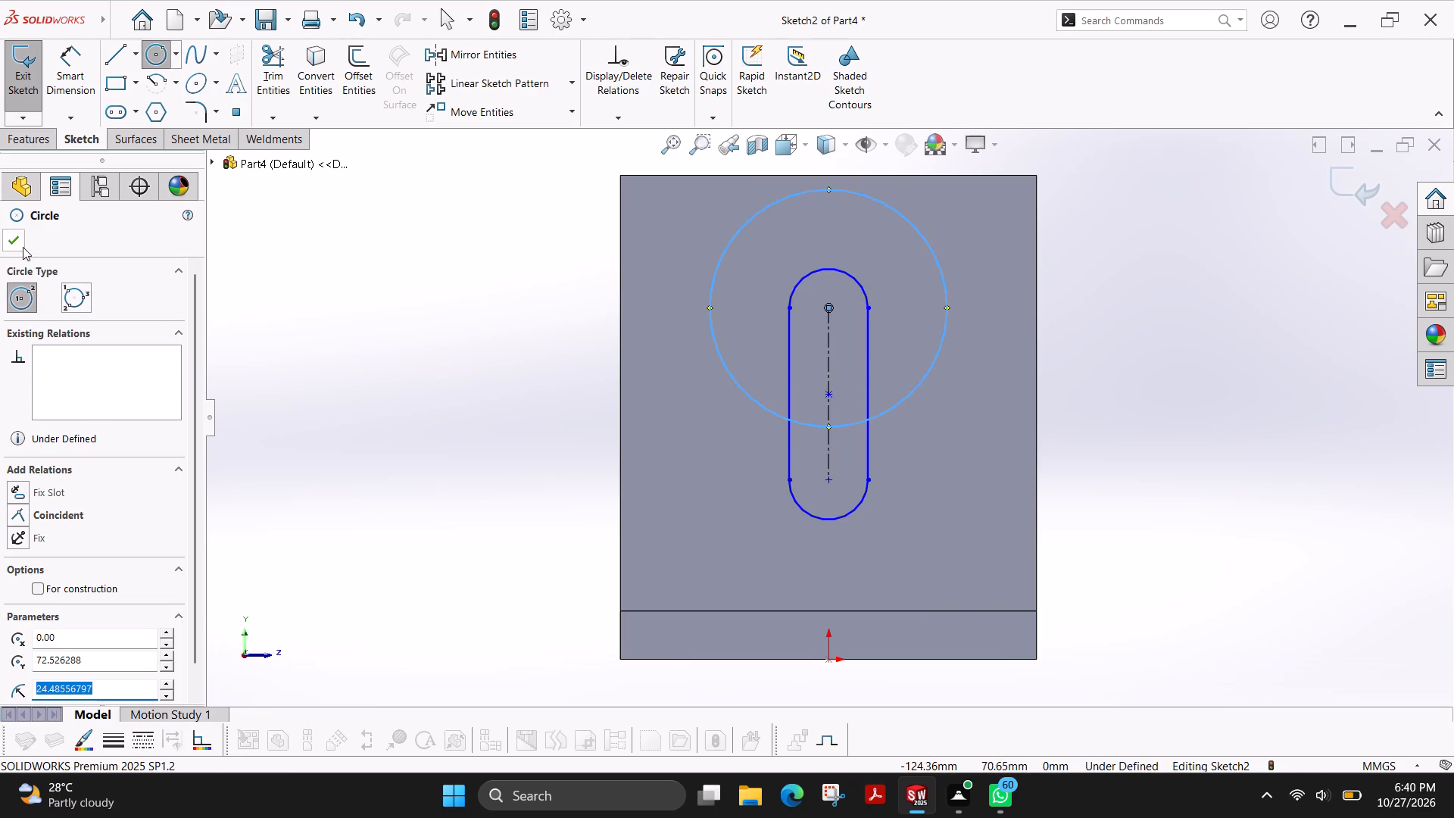
{"action": "left_click", "coordinate": [22, 246]}
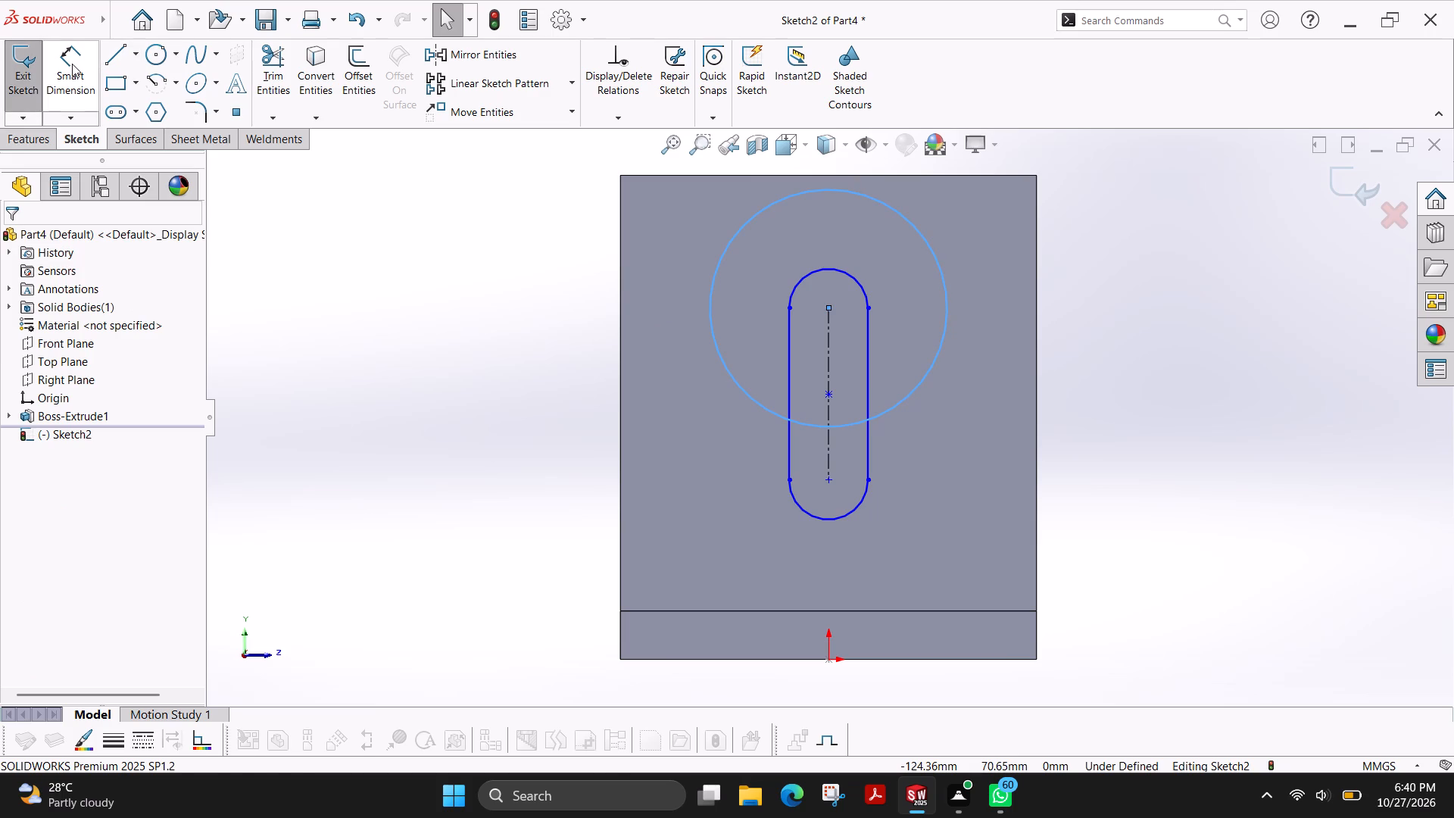
Dimension the circle around the slot's upper arc centre to a 50 mm diameter.
{"action": "left_click", "coordinate": [72, 64]}
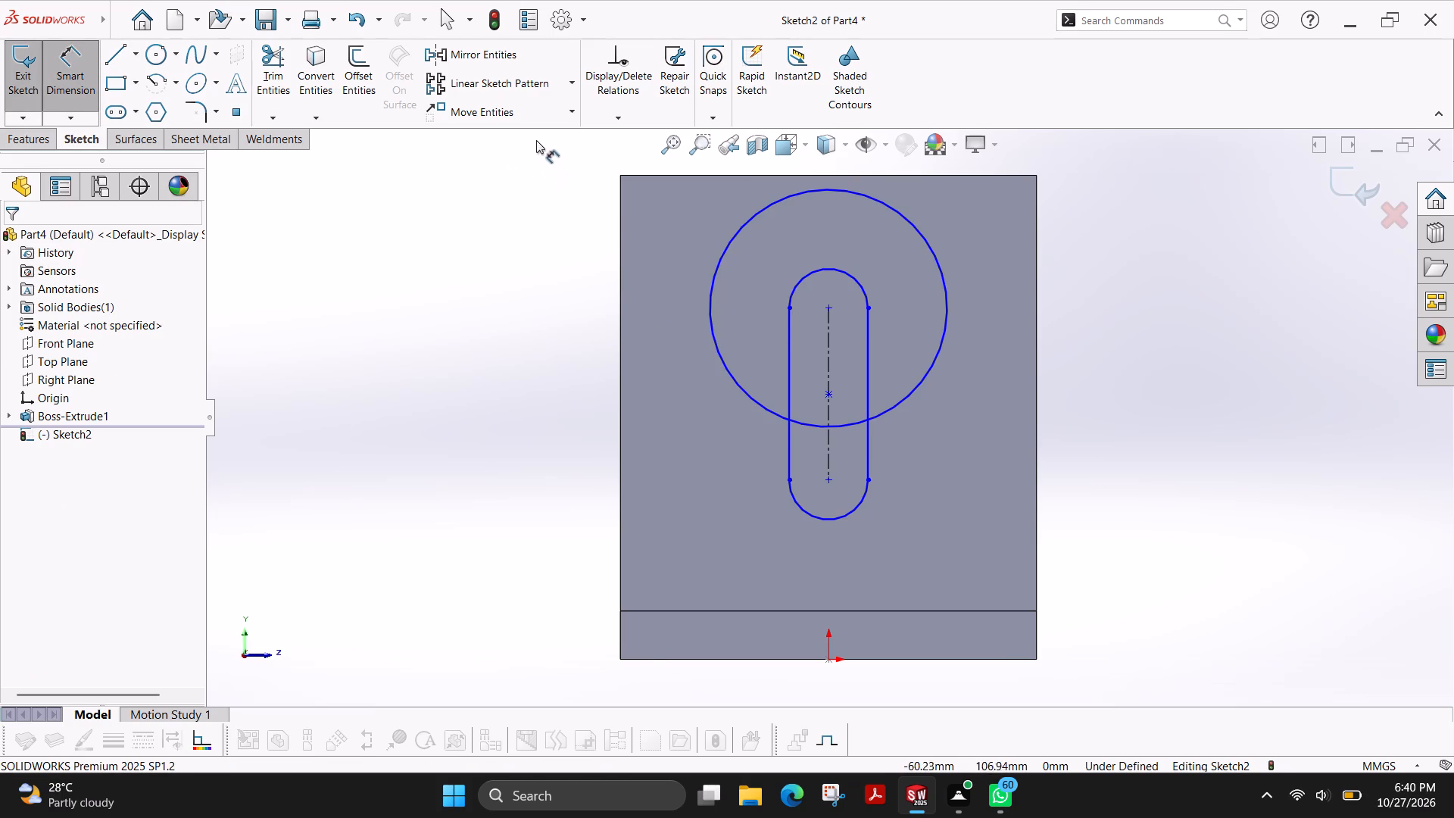
{"action": "scroll", "coordinate": [535, 140], "scroll_direction": "up", "scroll_amount": 1}
{"action": "left_click", "coordinate": [920, 279]}
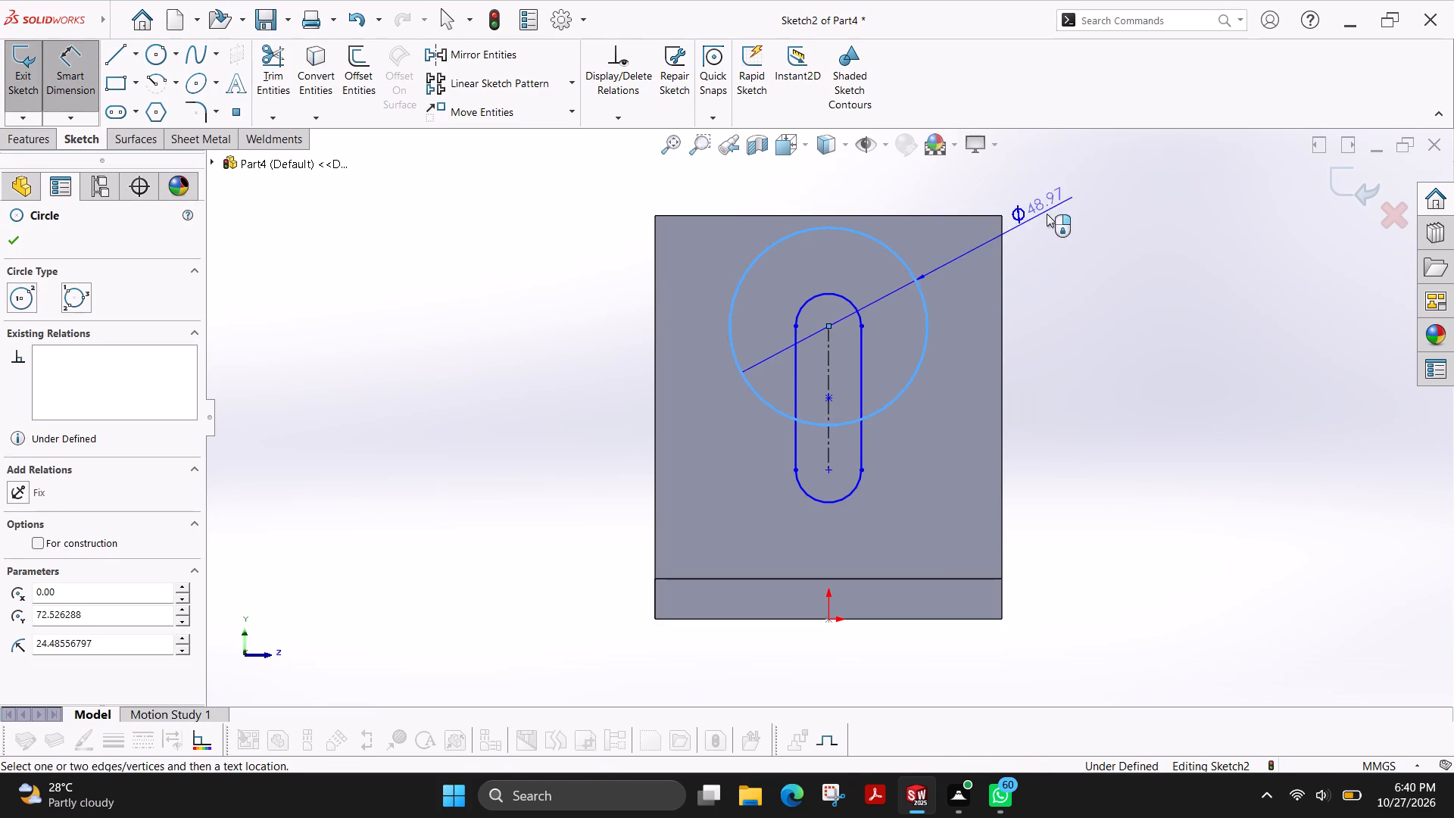
{"action": "left_click", "coordinate": [1089, 208]}
{"action": "type", "text": "50"}
{"action": "key", "text": "Return"}
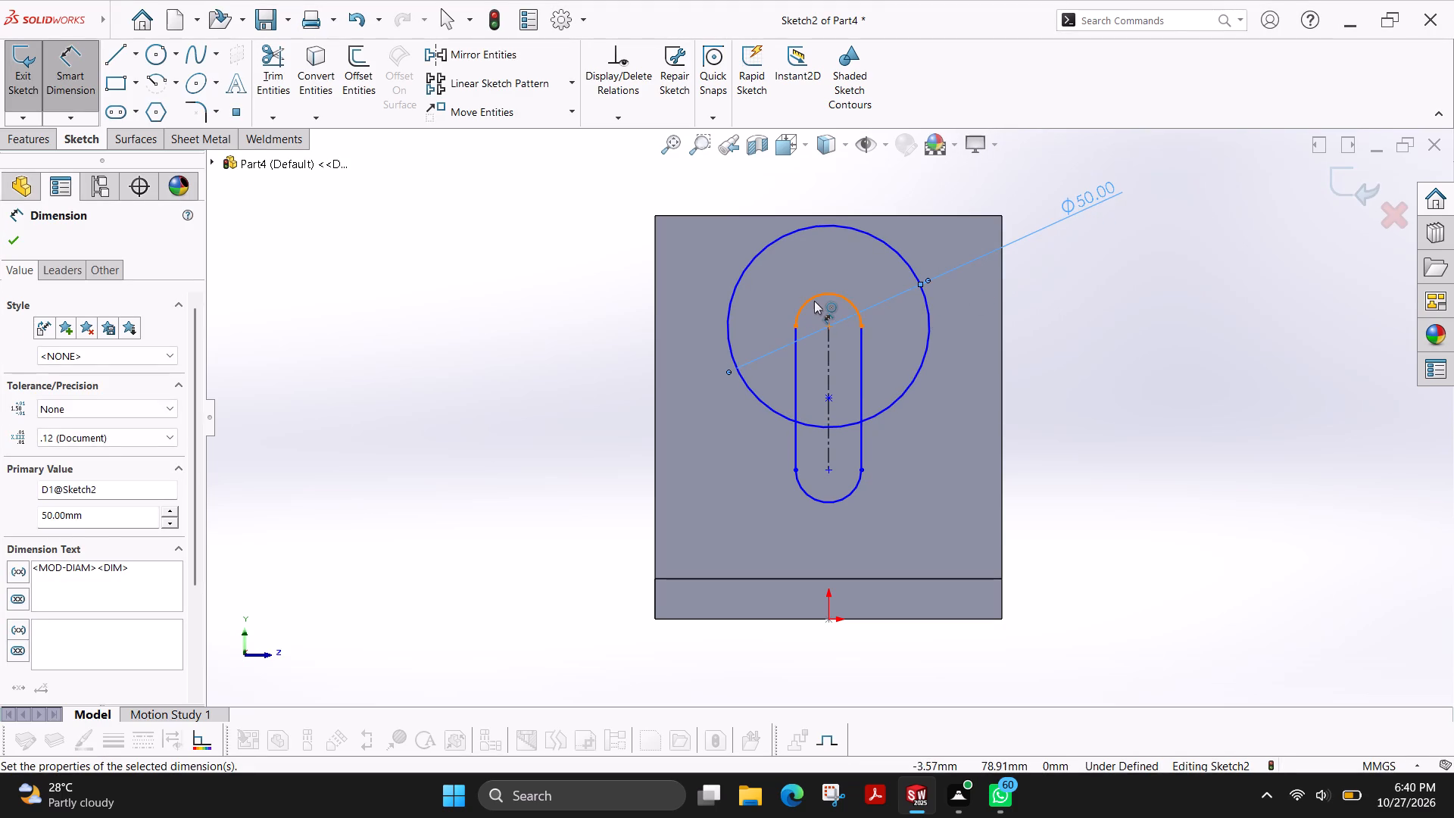
Dimension the slot's end arc to a 7 mm radius and the distance between its arc centres to 25 mm.
{"action": "left_click", "coordinate": [813, 301]}
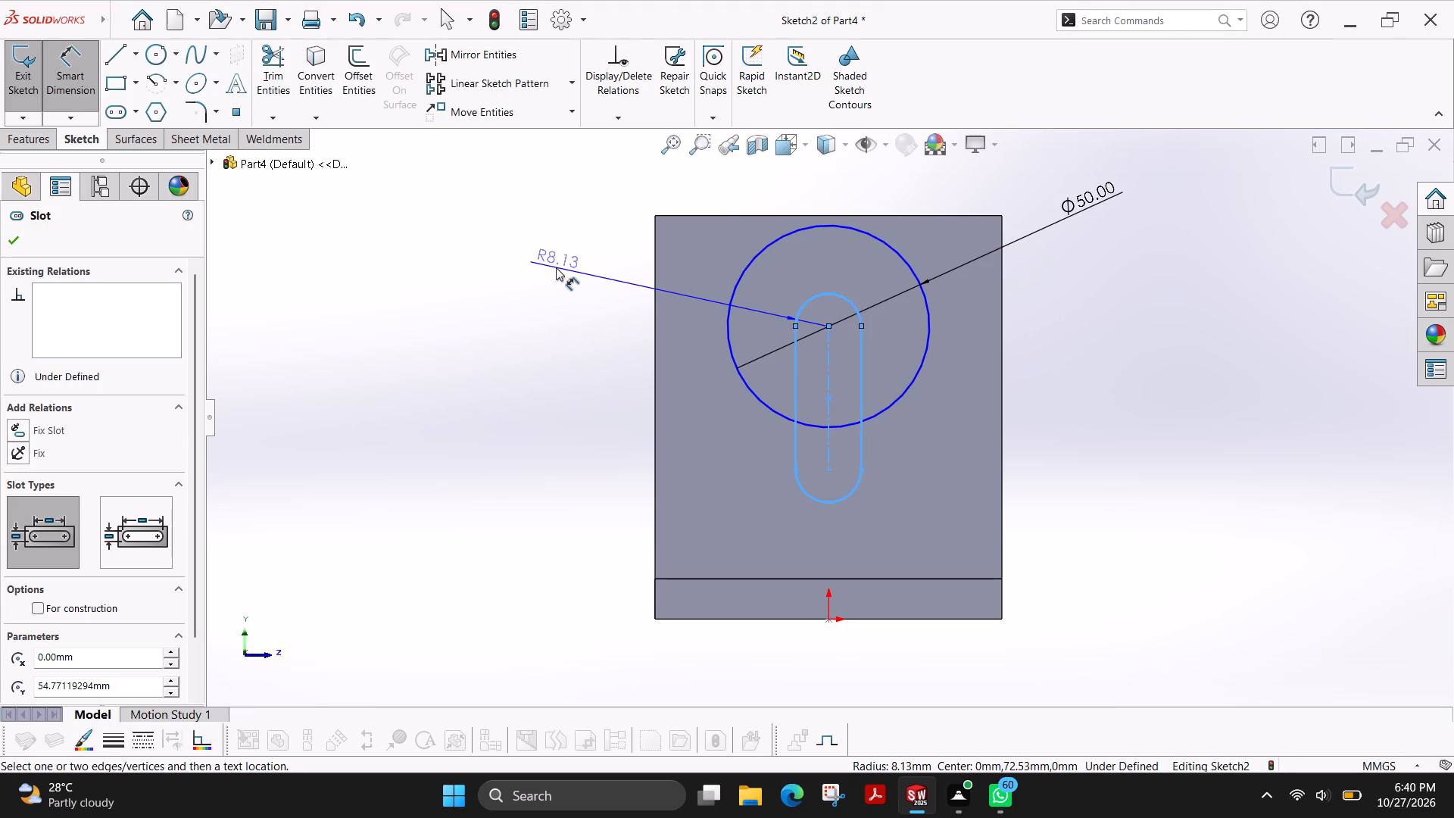
{"action": "left_click", "coordinate": [556, 267]}
{"action": "key", "text": "7"}
{"action": "key", "text": "Return"}
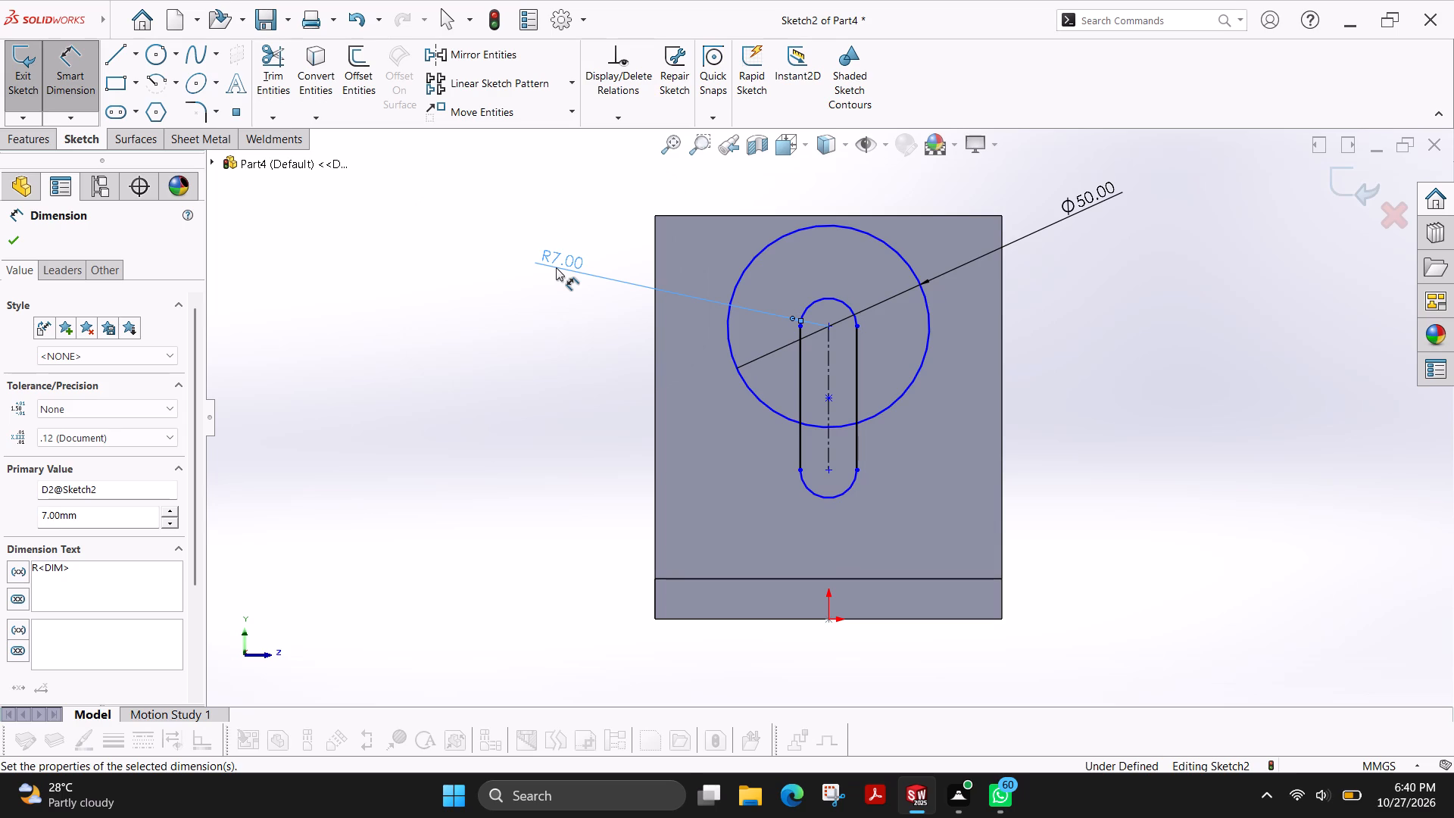
{"action": "left_click", "coordinate": [828, 328]}
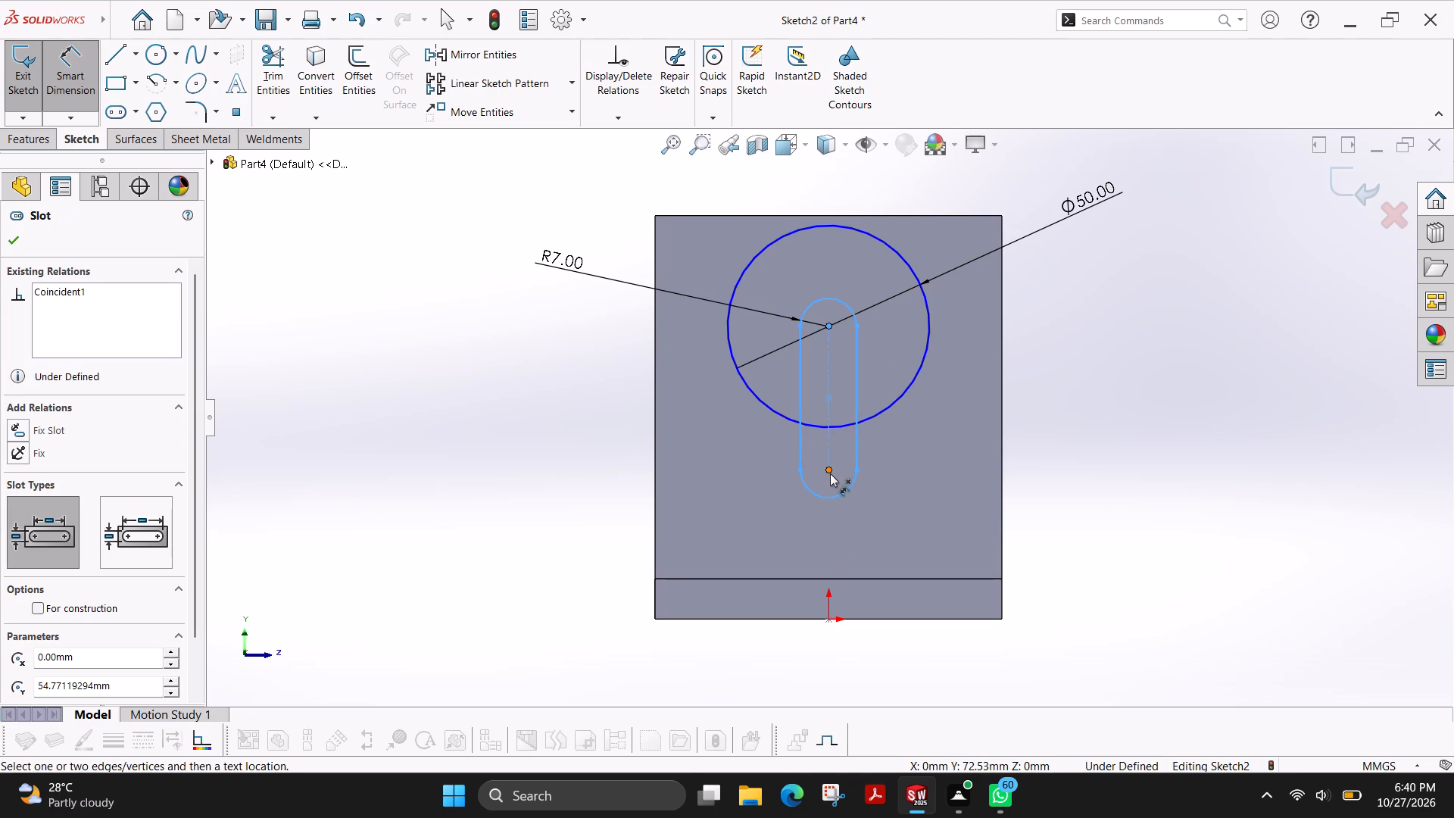
{"action": "left_click", "coordinate": [829, 473]}
{"action": "left_click", "coordinate": [518, 404]}
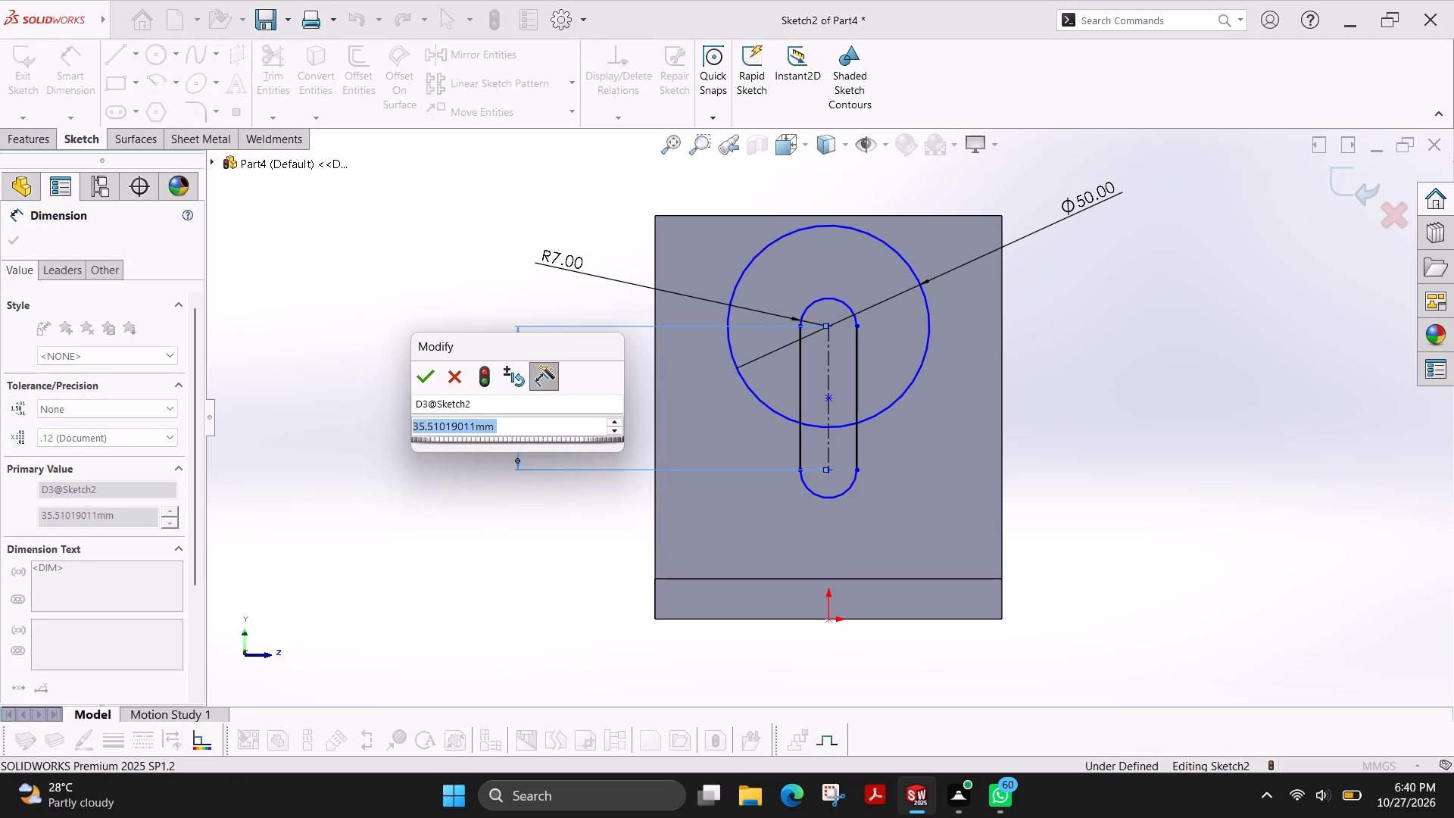
{"action": "type", "text": "25"}
{"action": "key", "text": "Return"}
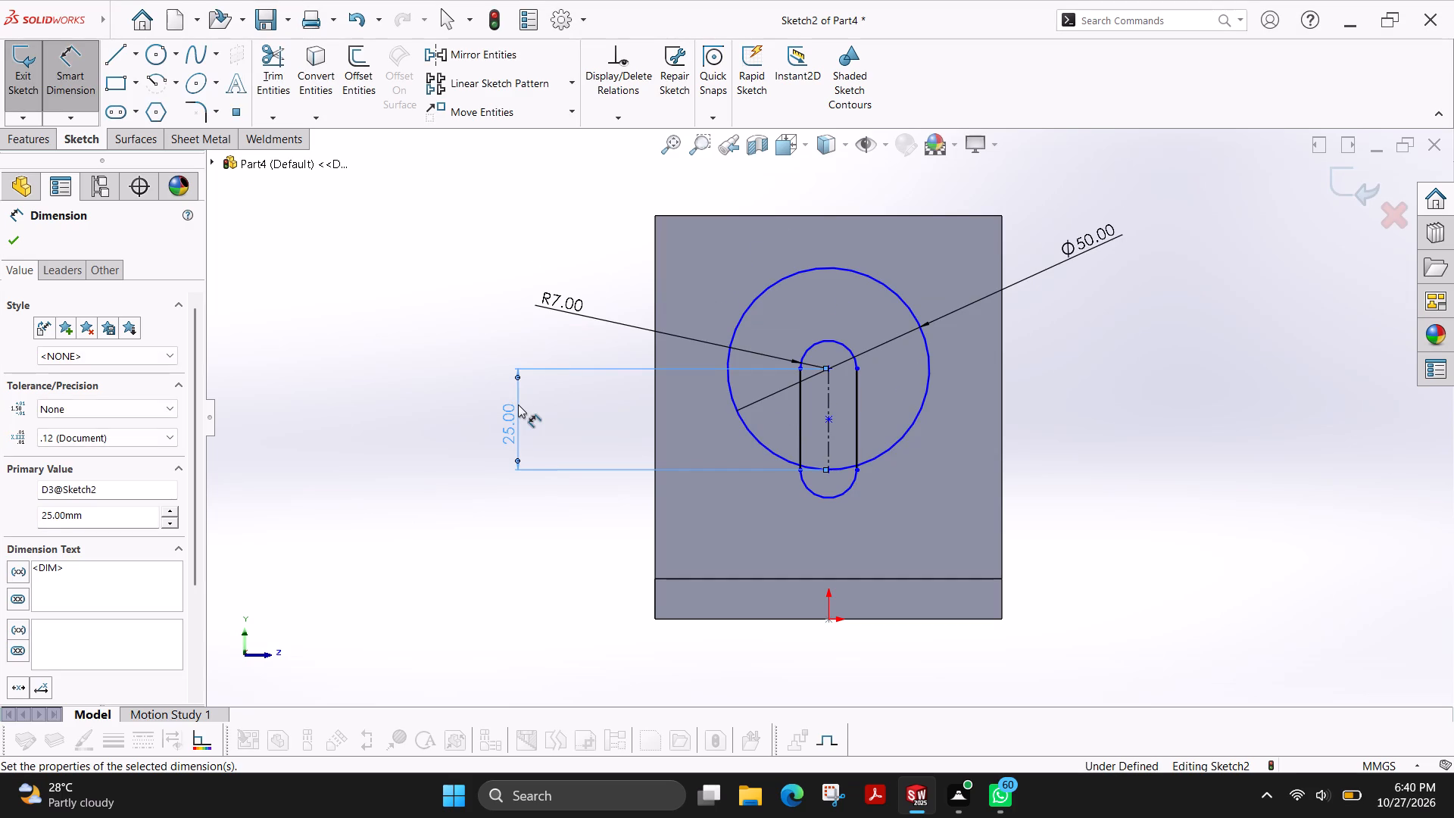
Dimension the slot's upper arc centre to 50 mm above the bracket's bottom edge.
{"action": "left_click", "coordinate": [829, 370]}
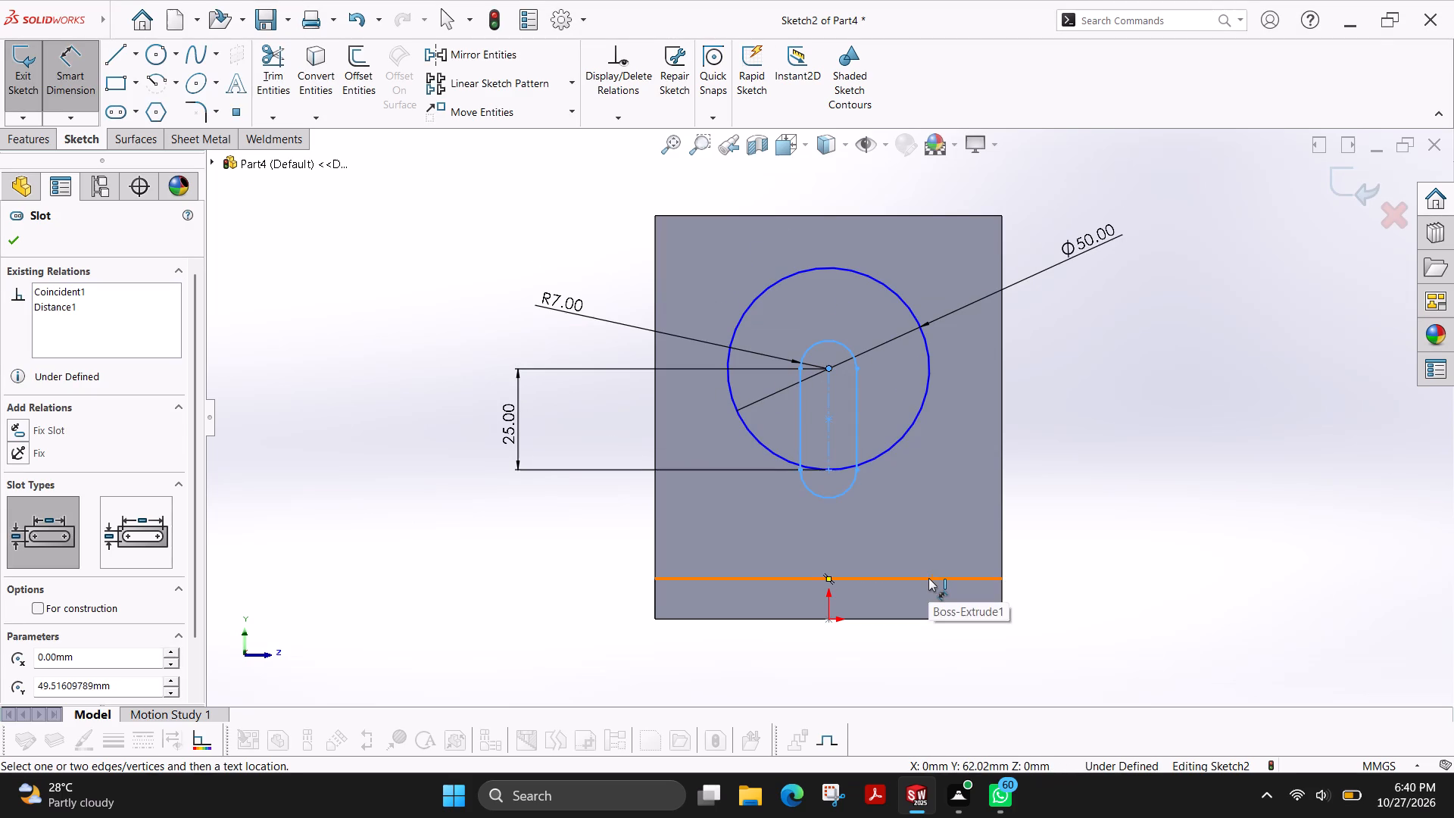
{"action": "left_click", "coordinate": [938, 619]}
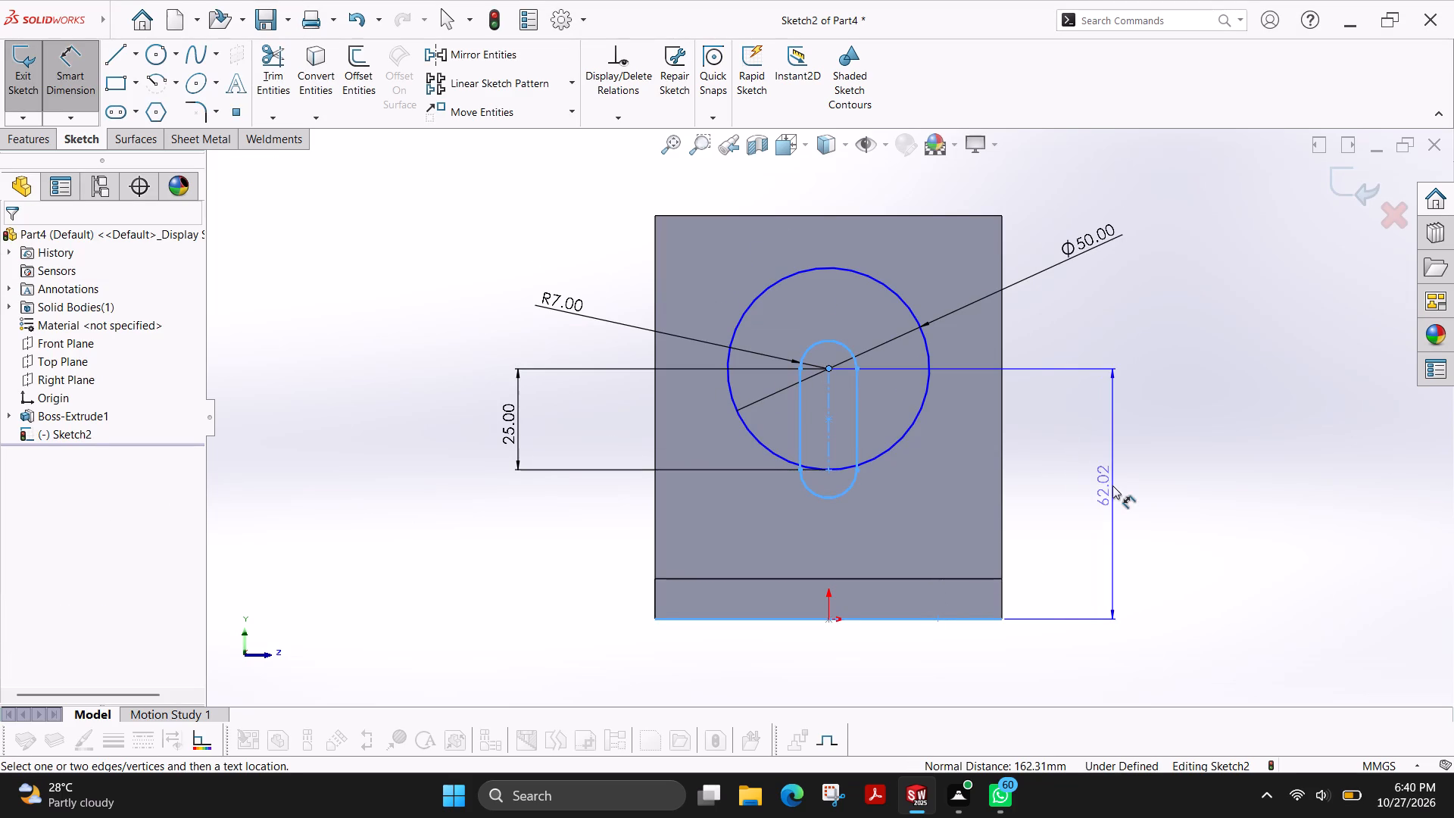
{"action": "left_click", "coordinate": [1118, 484]}
{"action": "type", "text": "50"}
{"action": "key", "text": "Return"}
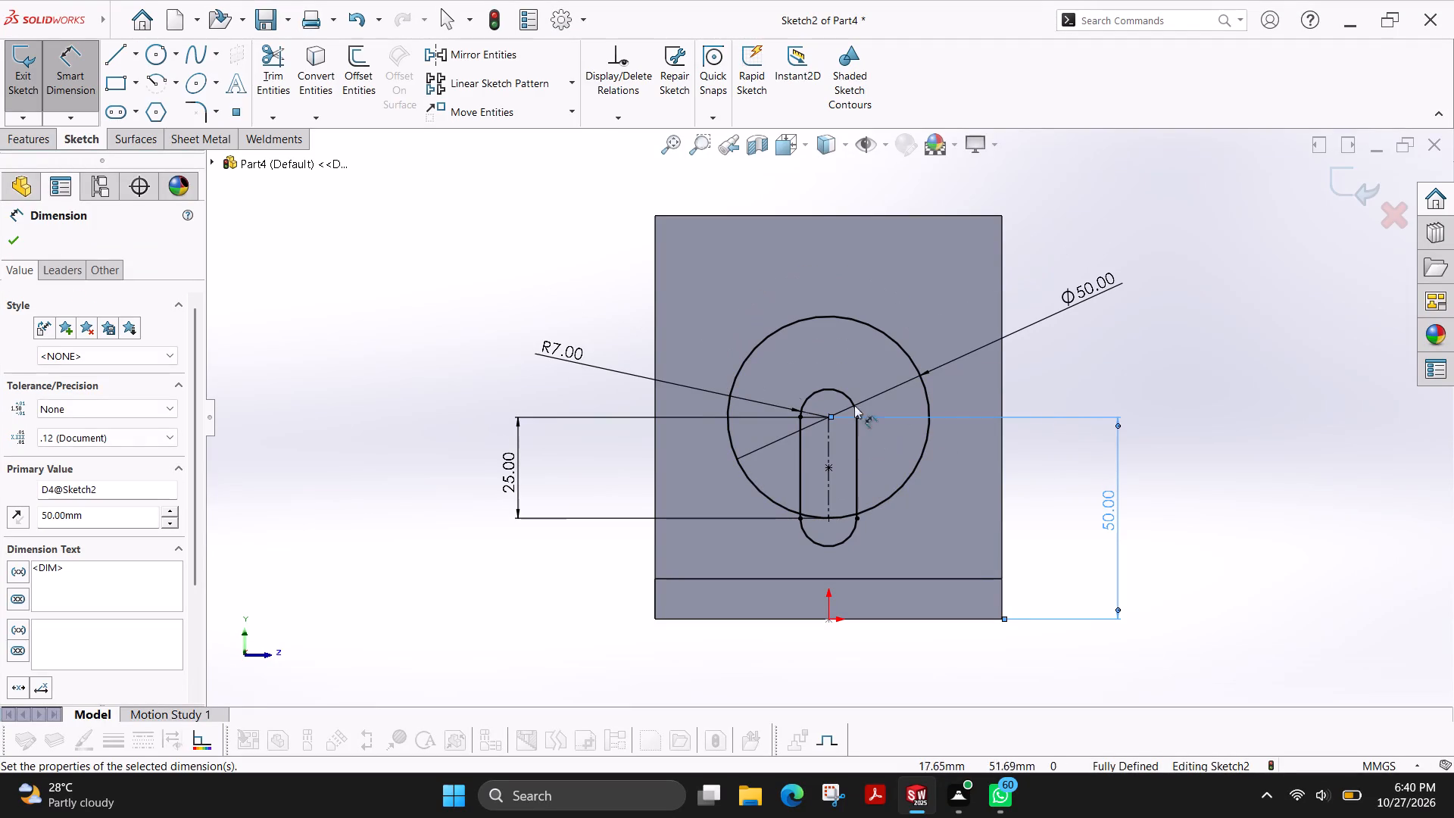
Sketch two vertical 40 mm lines from the circle's side quadrants down to the edge where the upright leg meets the base.
{"action": "left_click", "coordinate": [114, 61]}
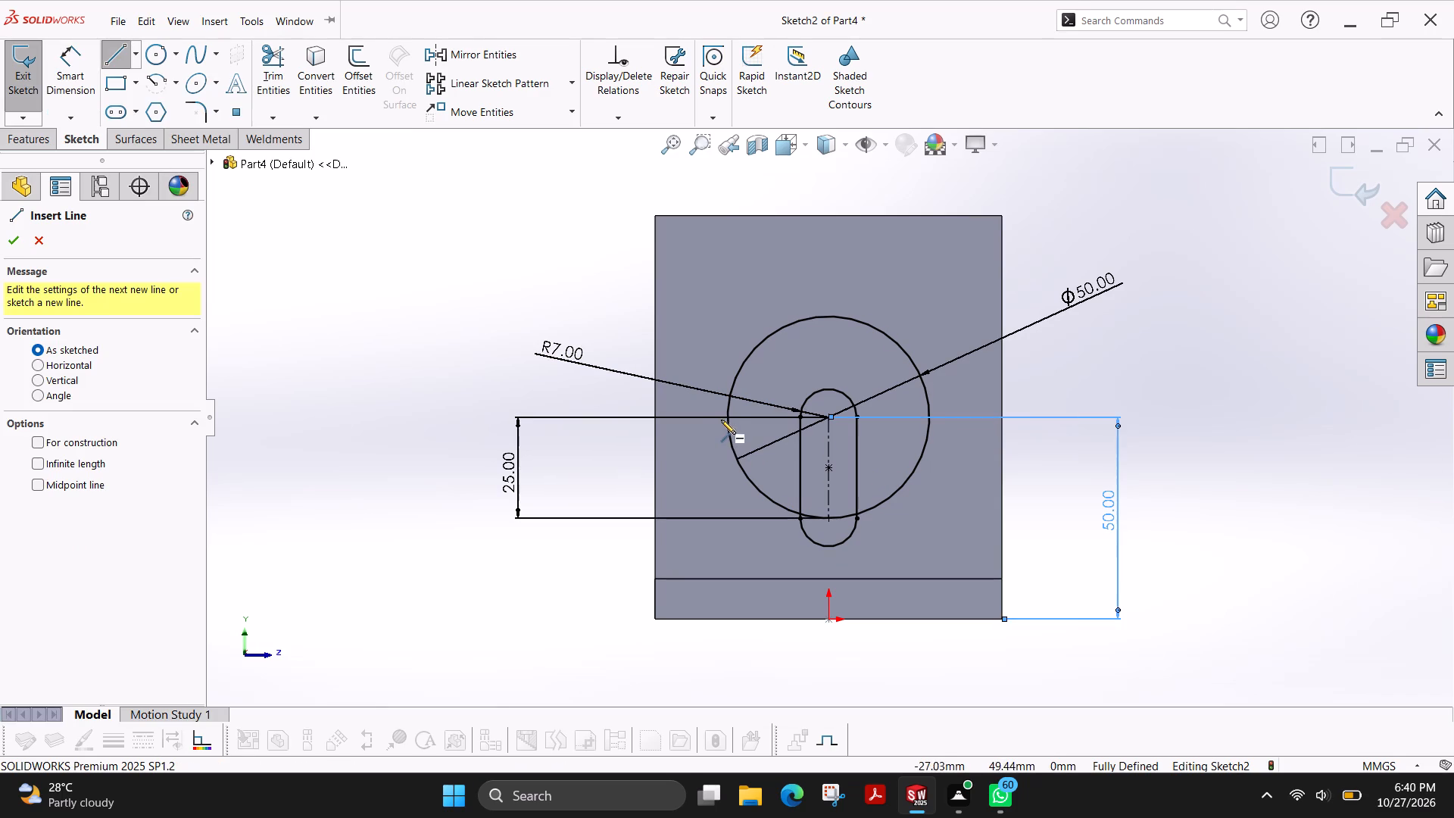
{"action": "left_click", "coordinate": [727, 415]}
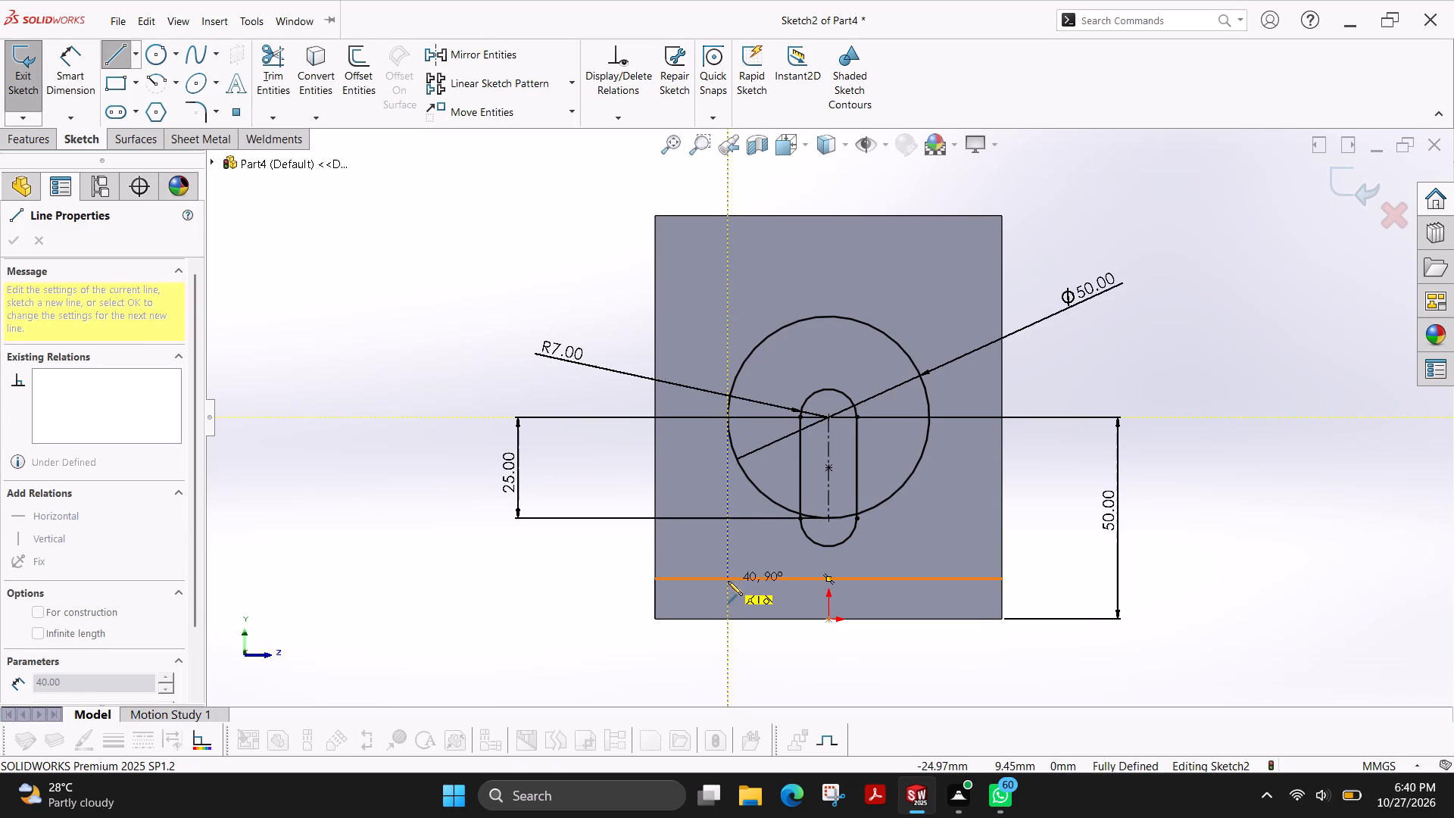
{"action": "left_click", "coordinate": [728, 581]}
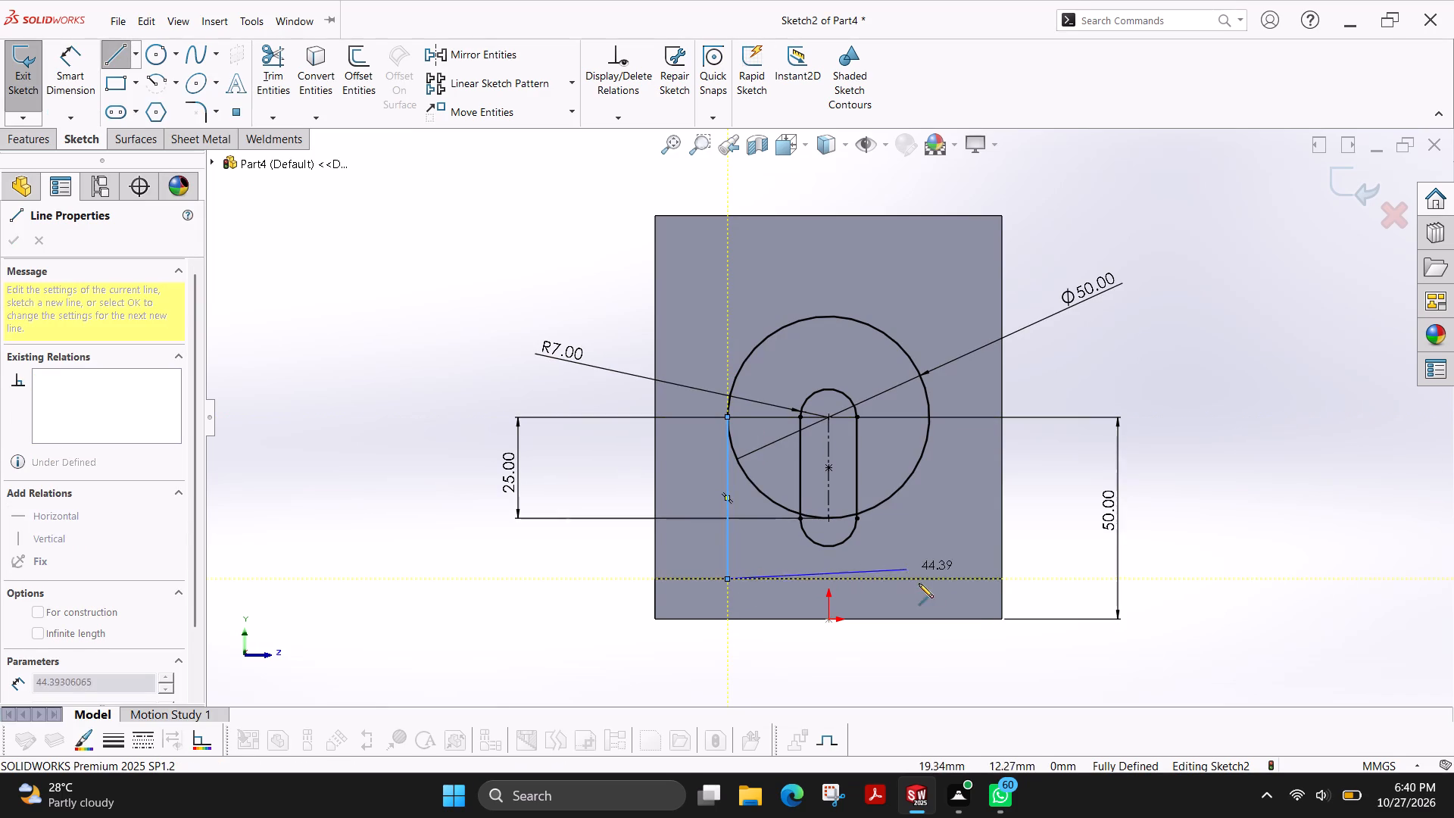
{"action": "key", "text": "Escape"}
{"action": "left_click", "coordinate": [118, 61]}
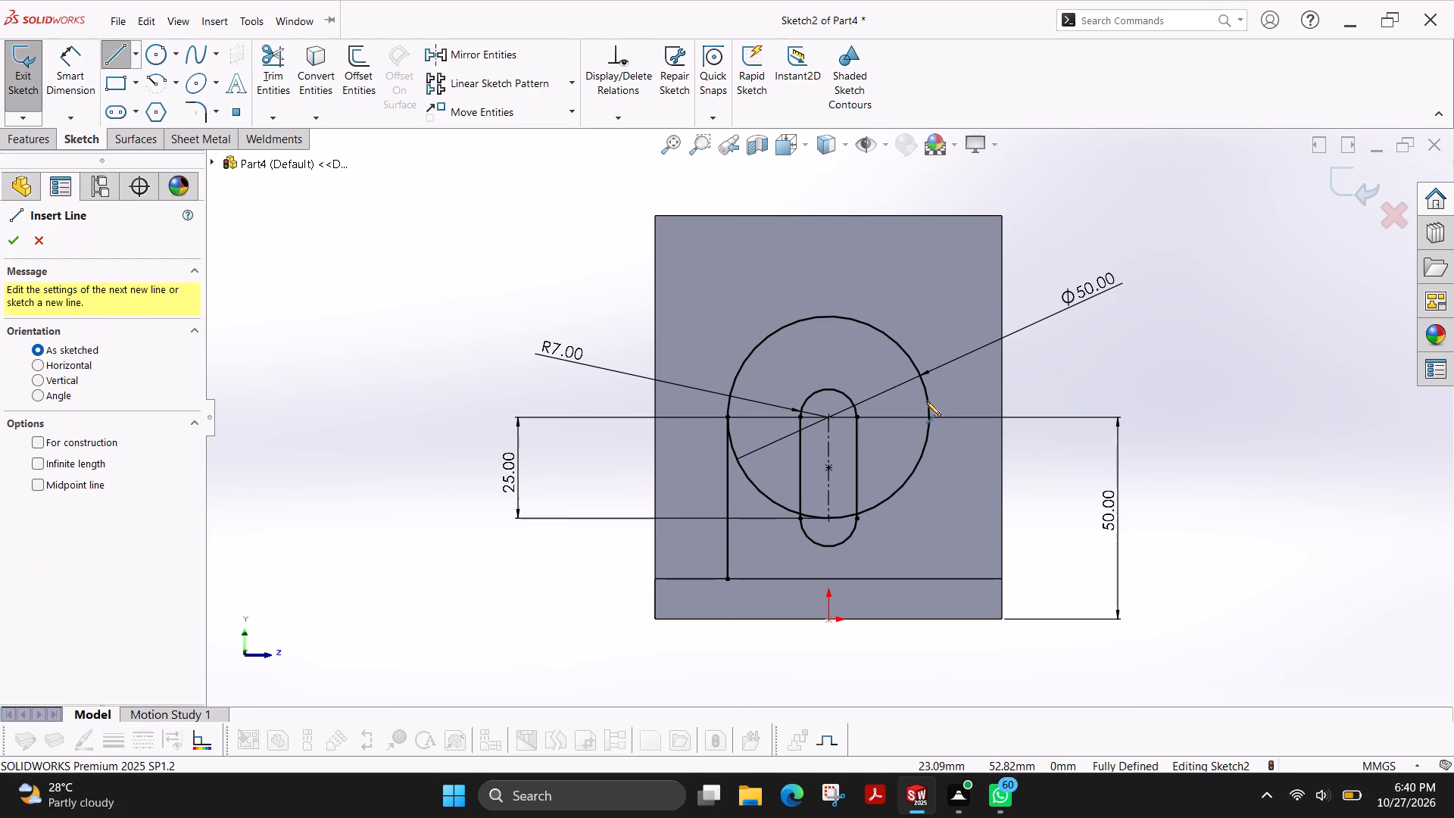
{"action": "left_click", "coordinate": [928, 418]}
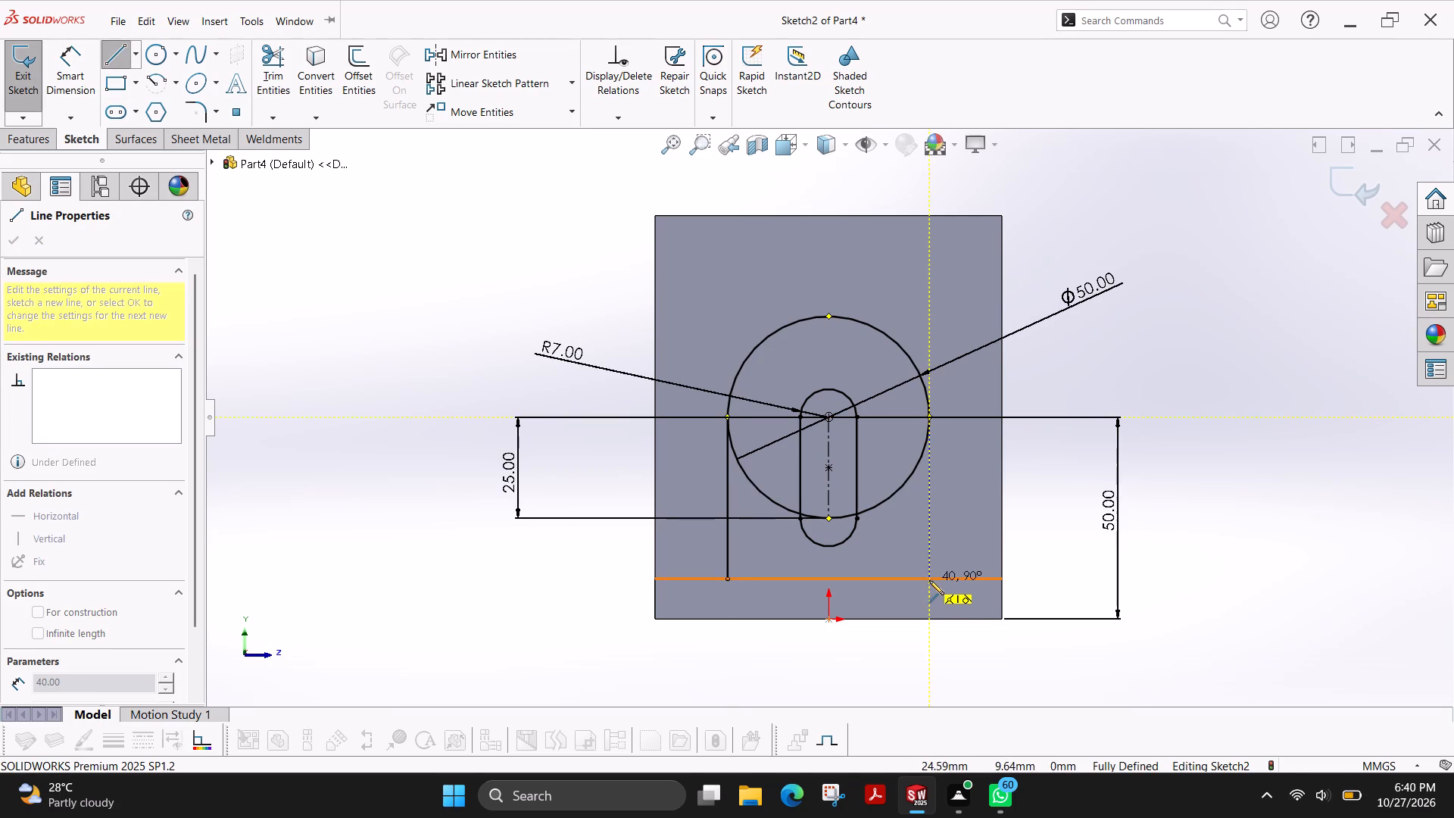
{"action": "left_click", "coordinate": [930, 580]}
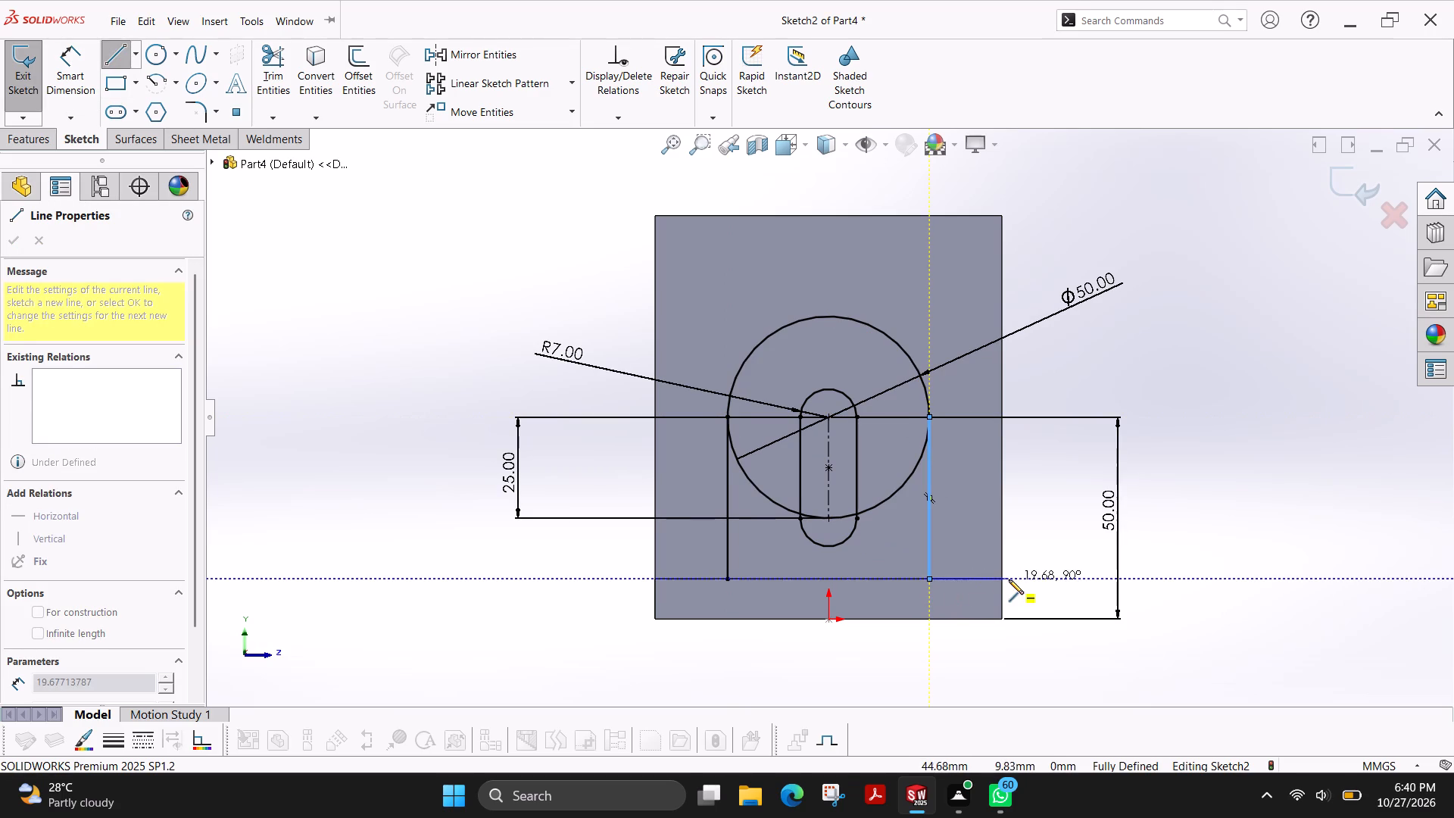
Continue the lines along the base edge, up about 97 mm past the leg's top, across, down and back to close the outer boundary.
{"action": "left_click", "coordinate": [1004, 582]}
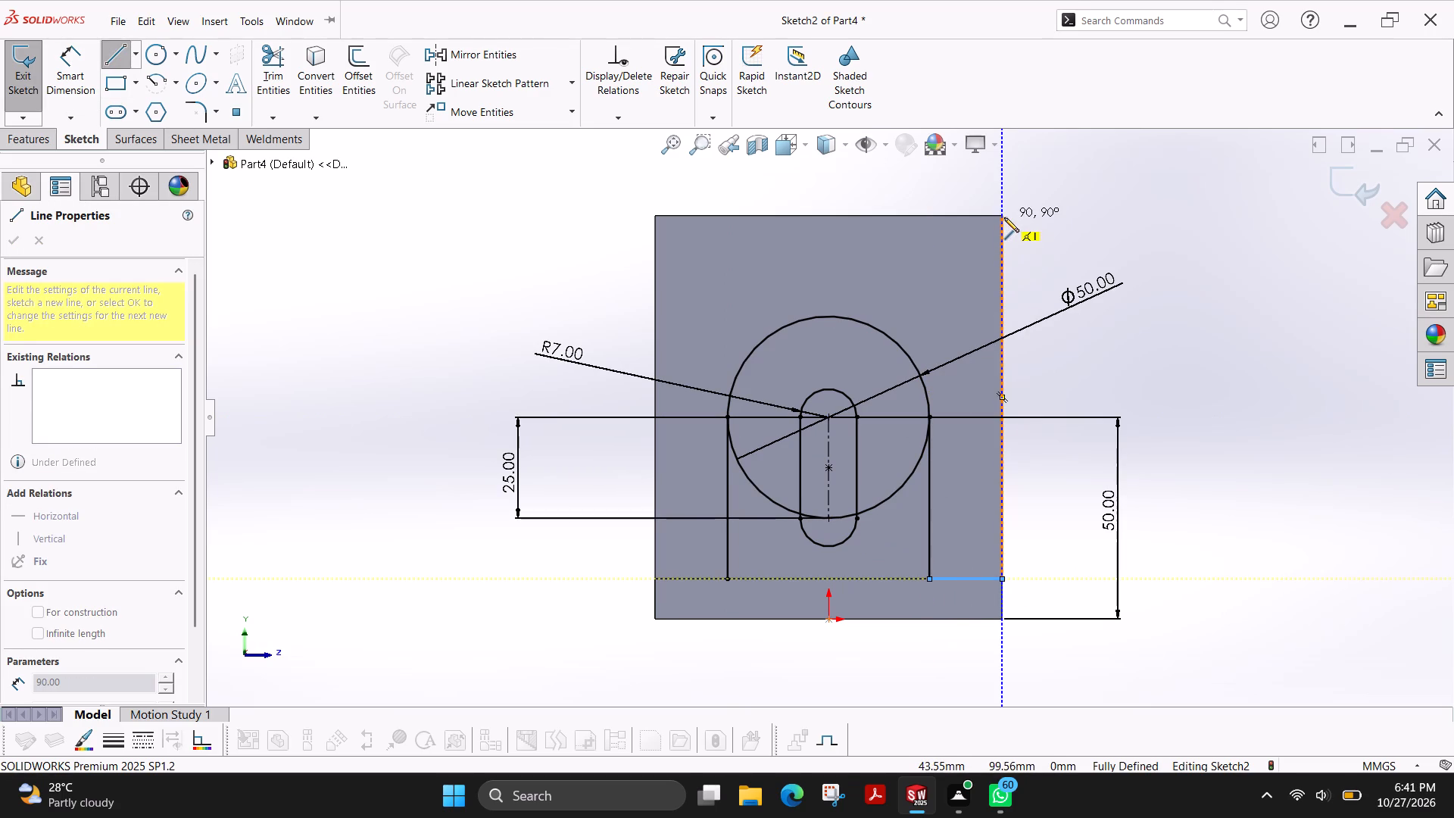
{"action": "left_click", "coordinate": [1004, 186]}
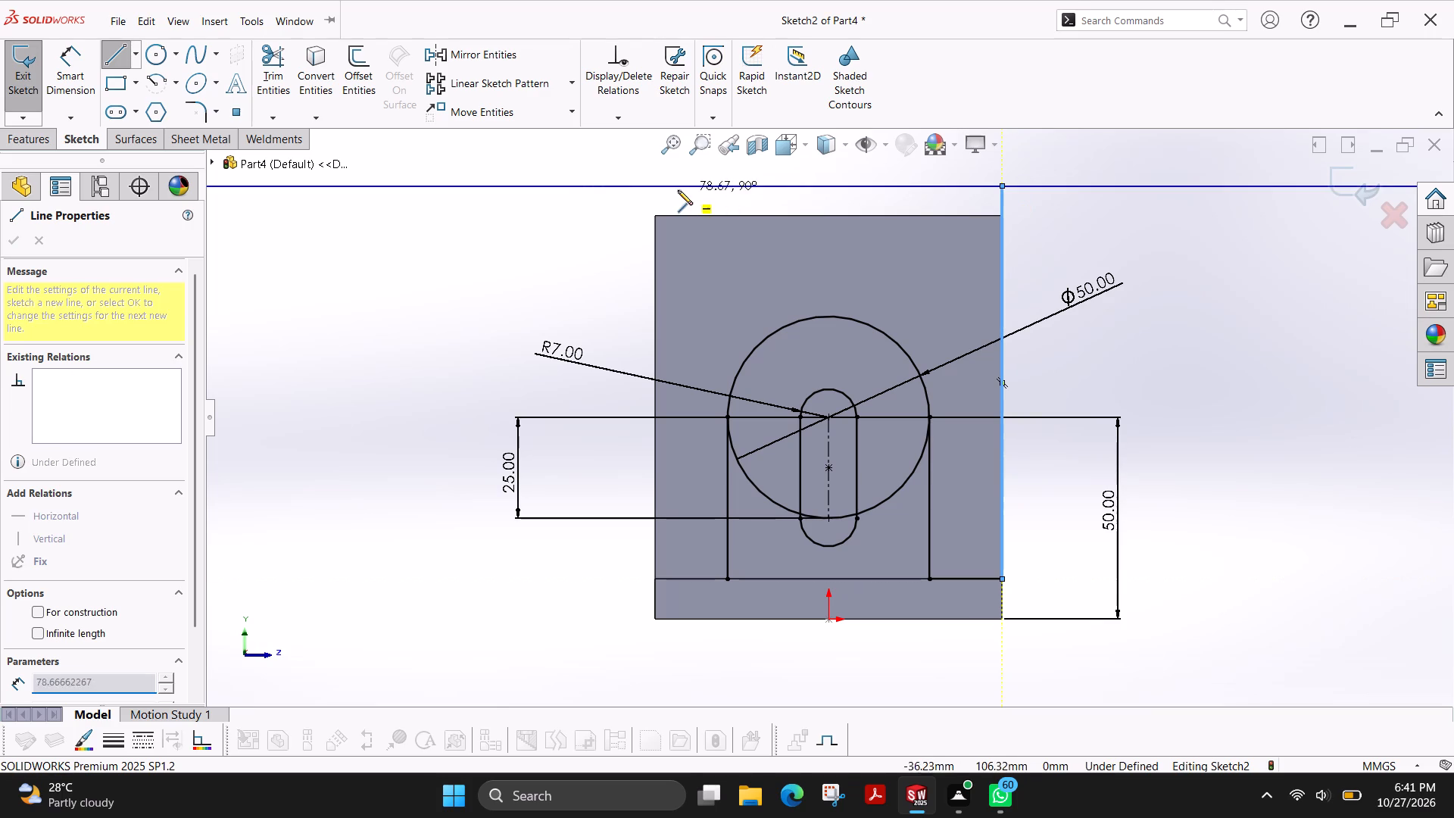
{"action": "left_click", "coordinate": [588, 186]}
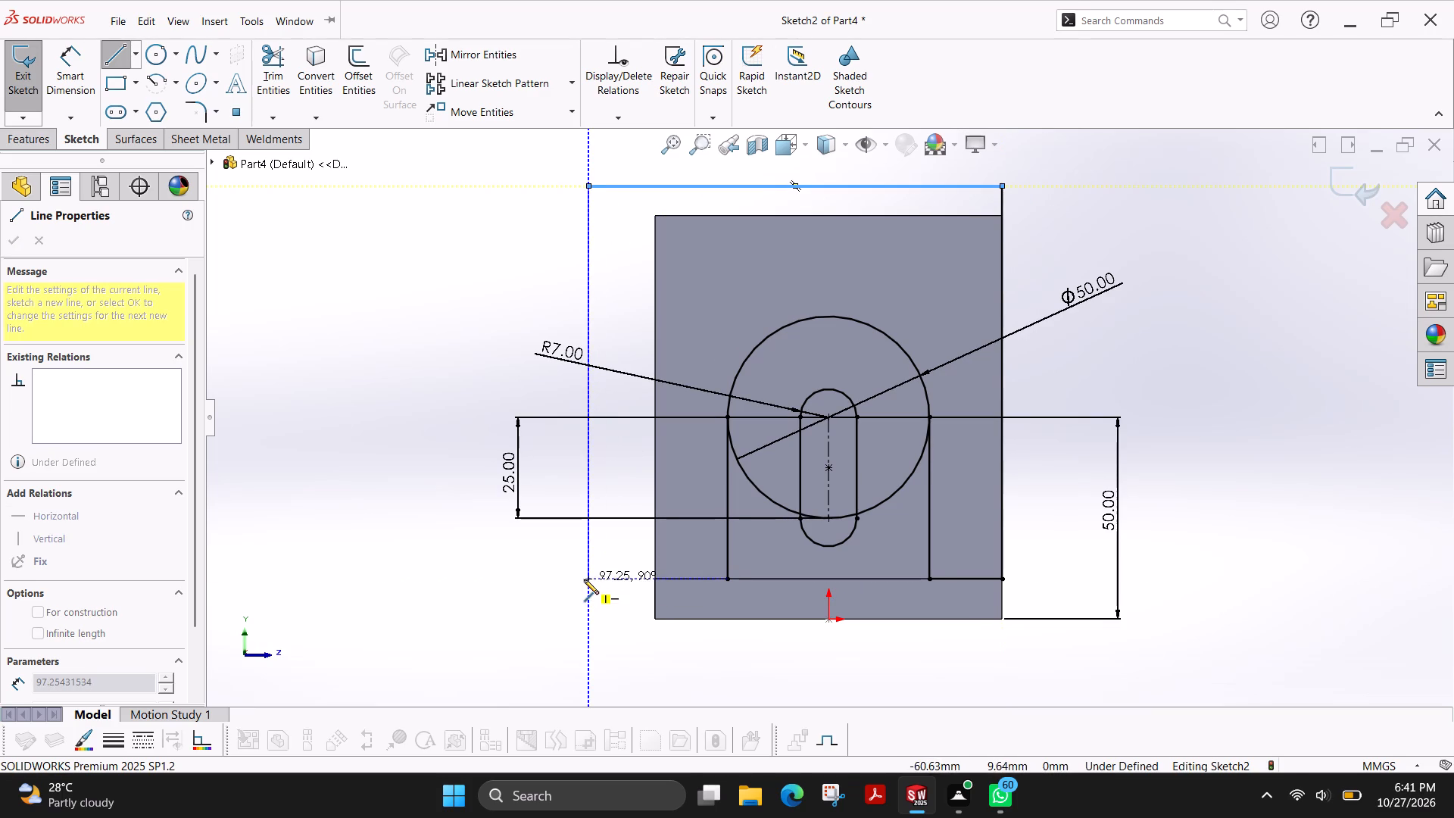
{"action": "left_click", "coordinate": [584, 578]}
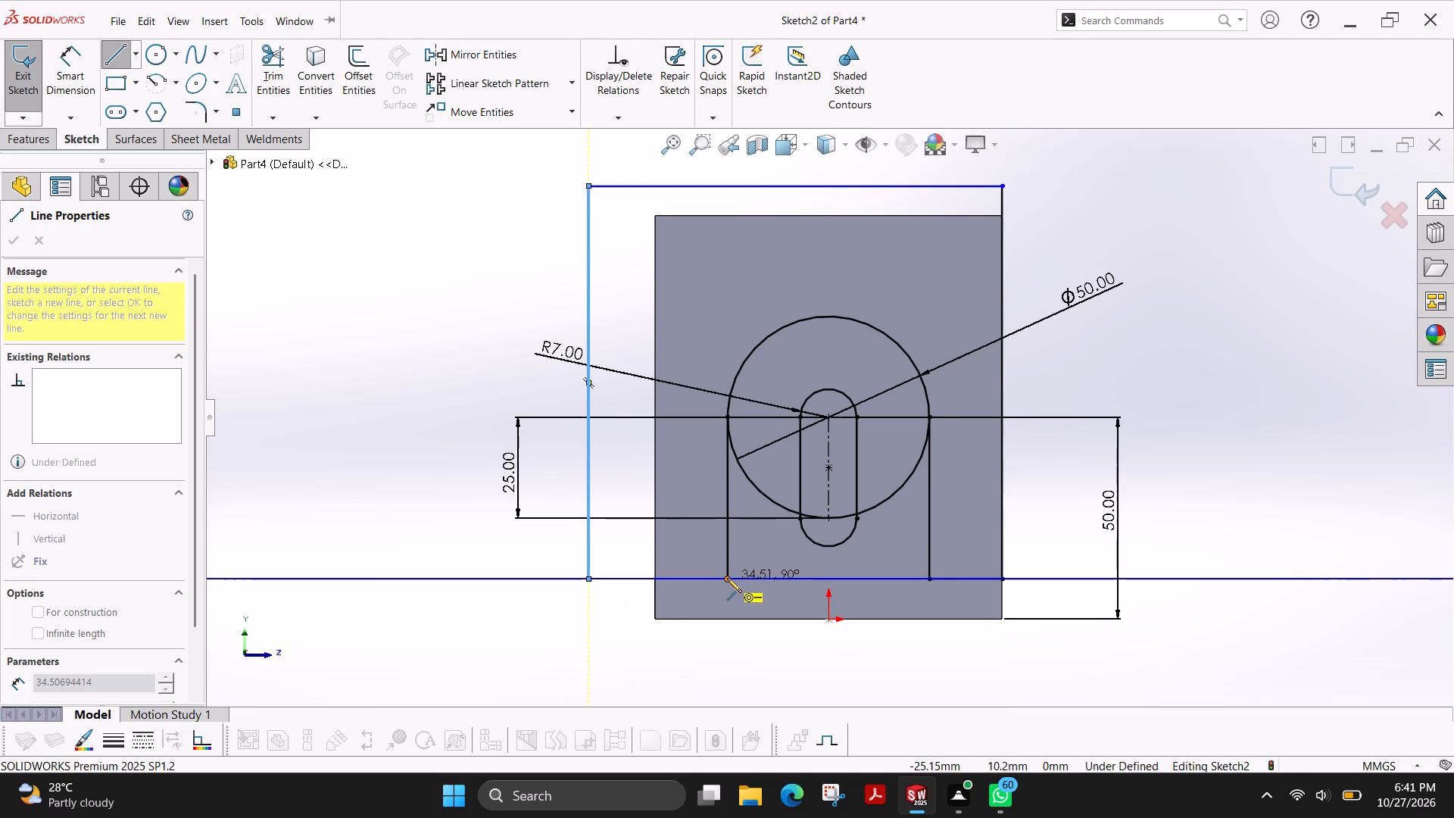
{"action": "left_click", "coordinate": [727, 578]}
{"action": "key", "text": "Escape"}
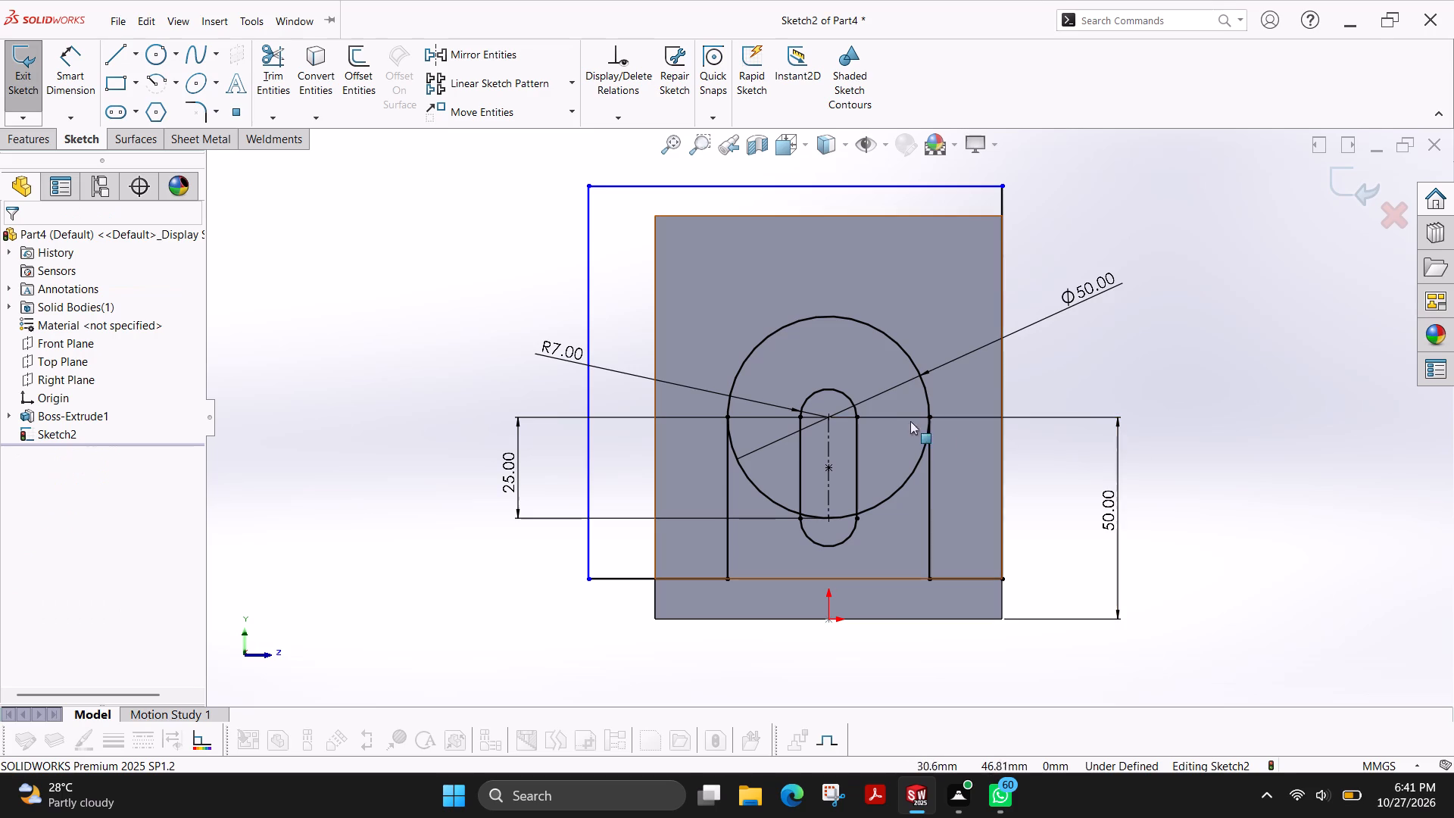
{"action": "left_click", "coordinate": [448, 236]}
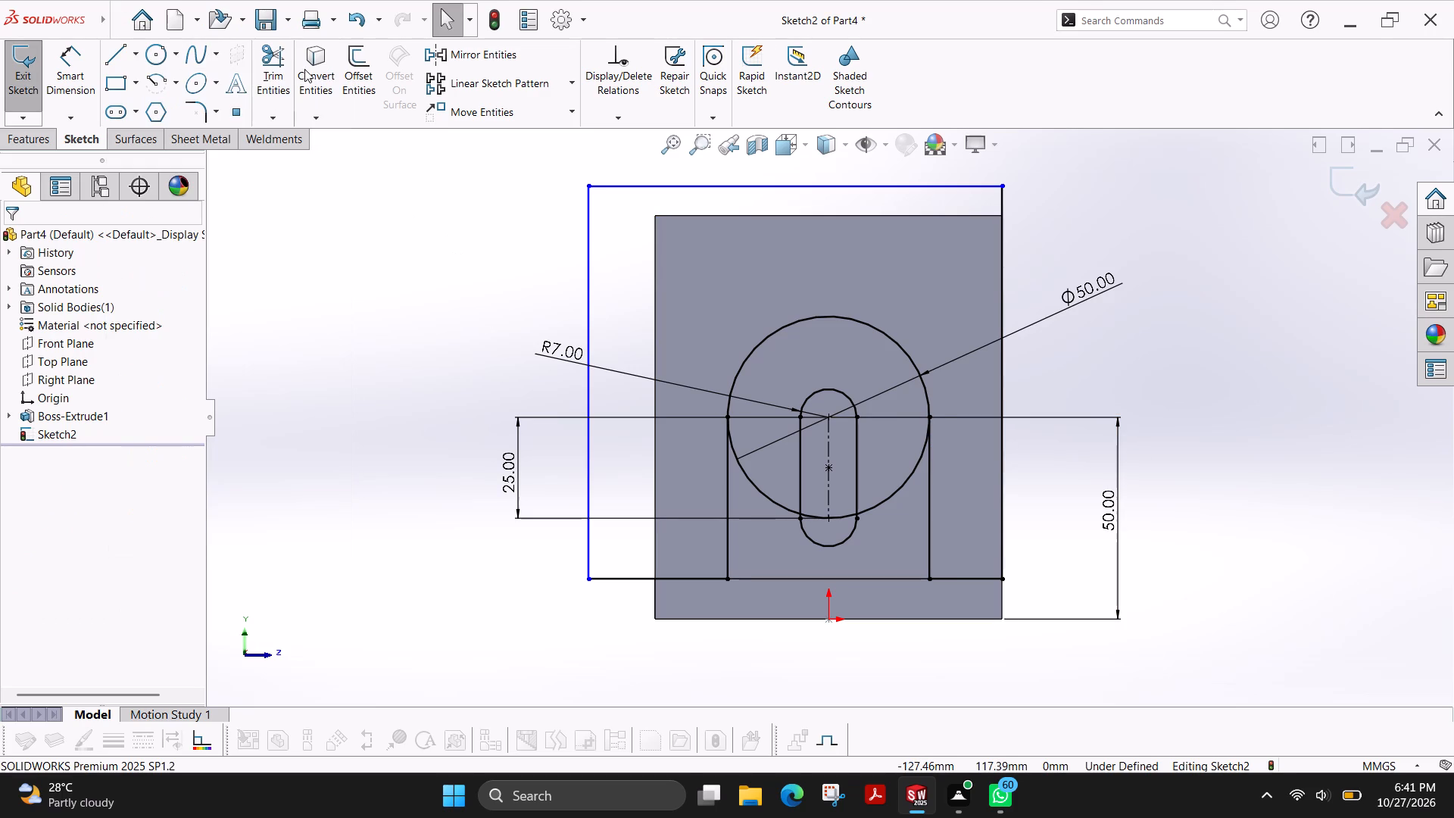
Power-trim the circle's lower half, including the pieces inside the slot, leaving an arch joined to the two vertical lines.
{"action": "left_click", "coordinate": [268, 68]}
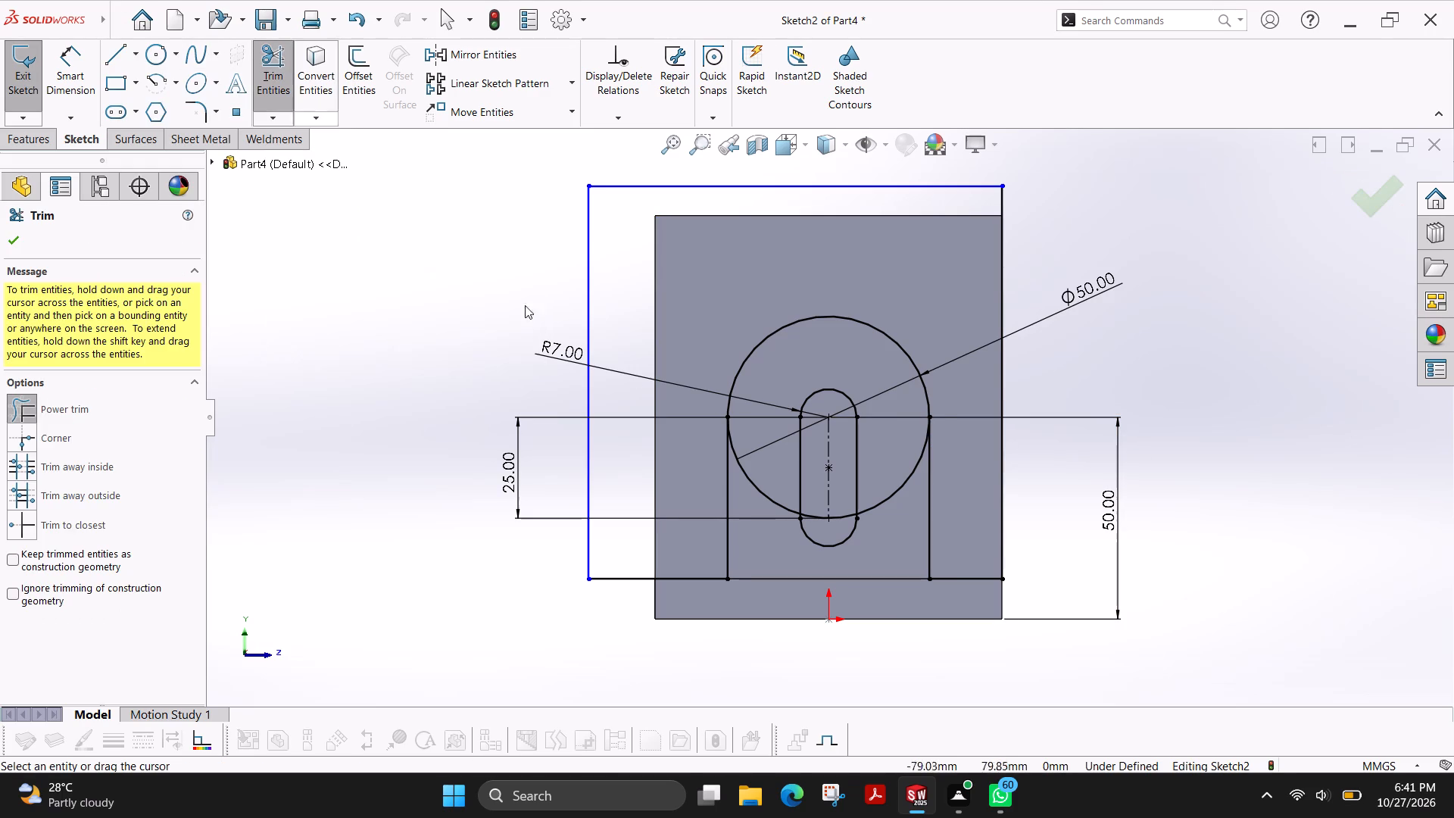
{"action": "left_click_drag", "start_coordinate": [762, 440], "coordinate": [749, 523]}
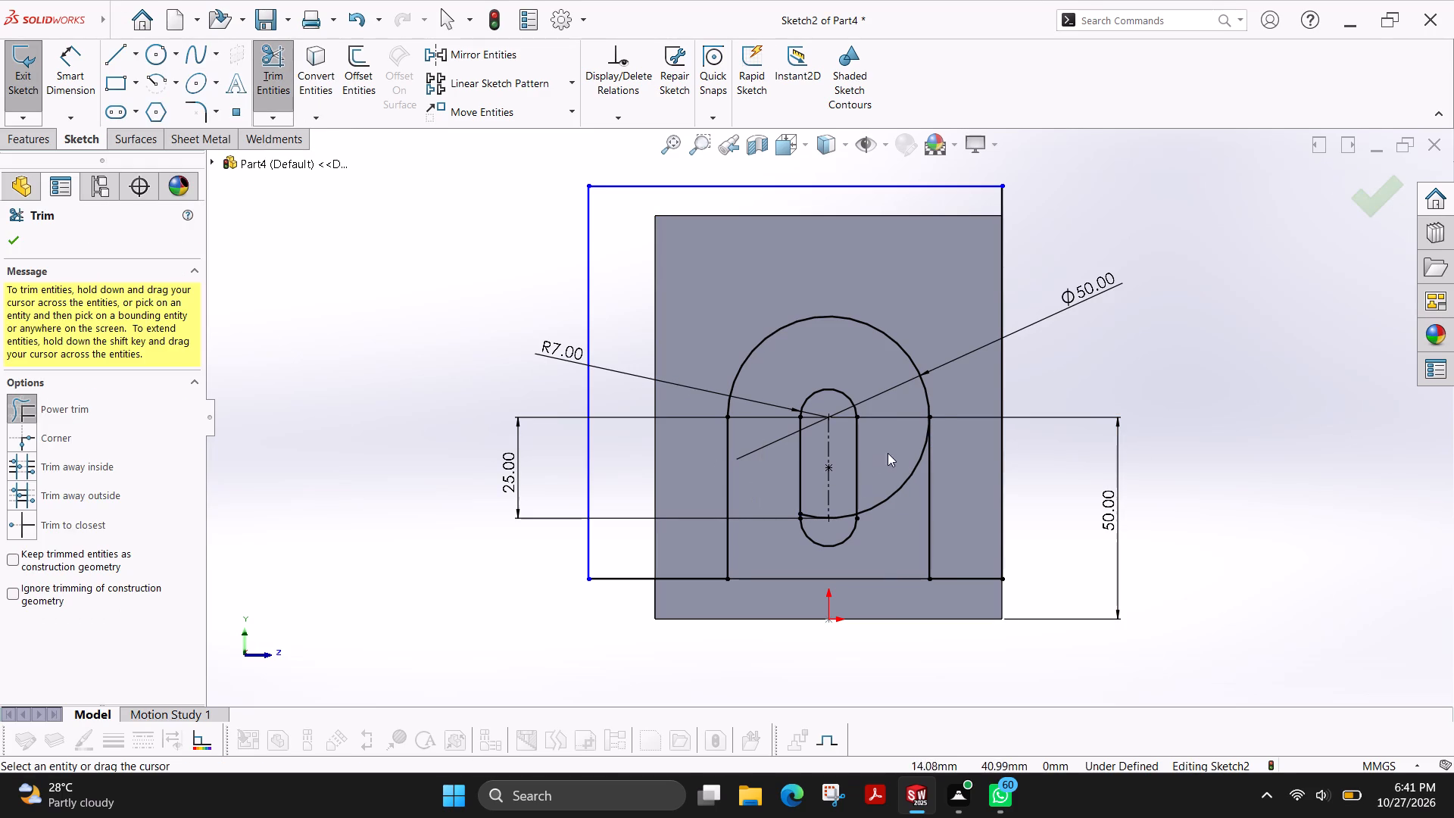
{"action": "left_click_drag", "start_coordinate": [890, 453], "coordinate": [894, 546]}
{"action": "scroll", "coordinate": [853, 528], "scroll_direction": "down", "scroll_amount": 4}
{"action": "scroll", "coordinate": [810, 453], "scroll_direction": "down", "scroll_amount": 4}
{"action": "left_click_drag", "start_coordinate": [825, 445], "coordinate": [817, 548]}
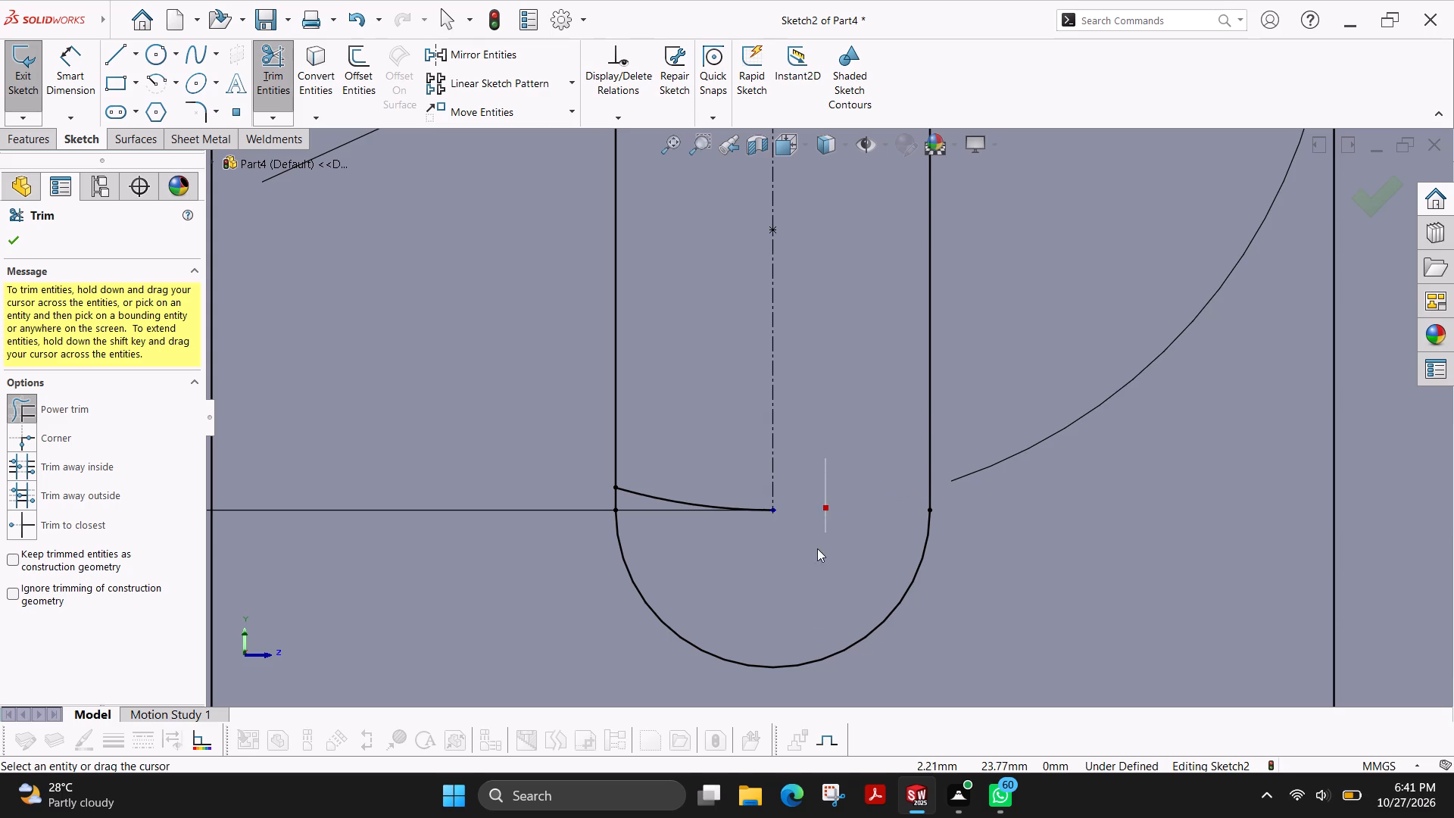
{"action": "left_click_drag", "start_coordinate": [817, 548], "coordinate": [813, 550]}
{"action": "left_click_drag", "start_coordinate": [717, 464], "coordinate": [728, 555]}
{"action": "scroll", "coordinate": [813, 423], "scroll_direction": "up", "scroll_amount": 4}
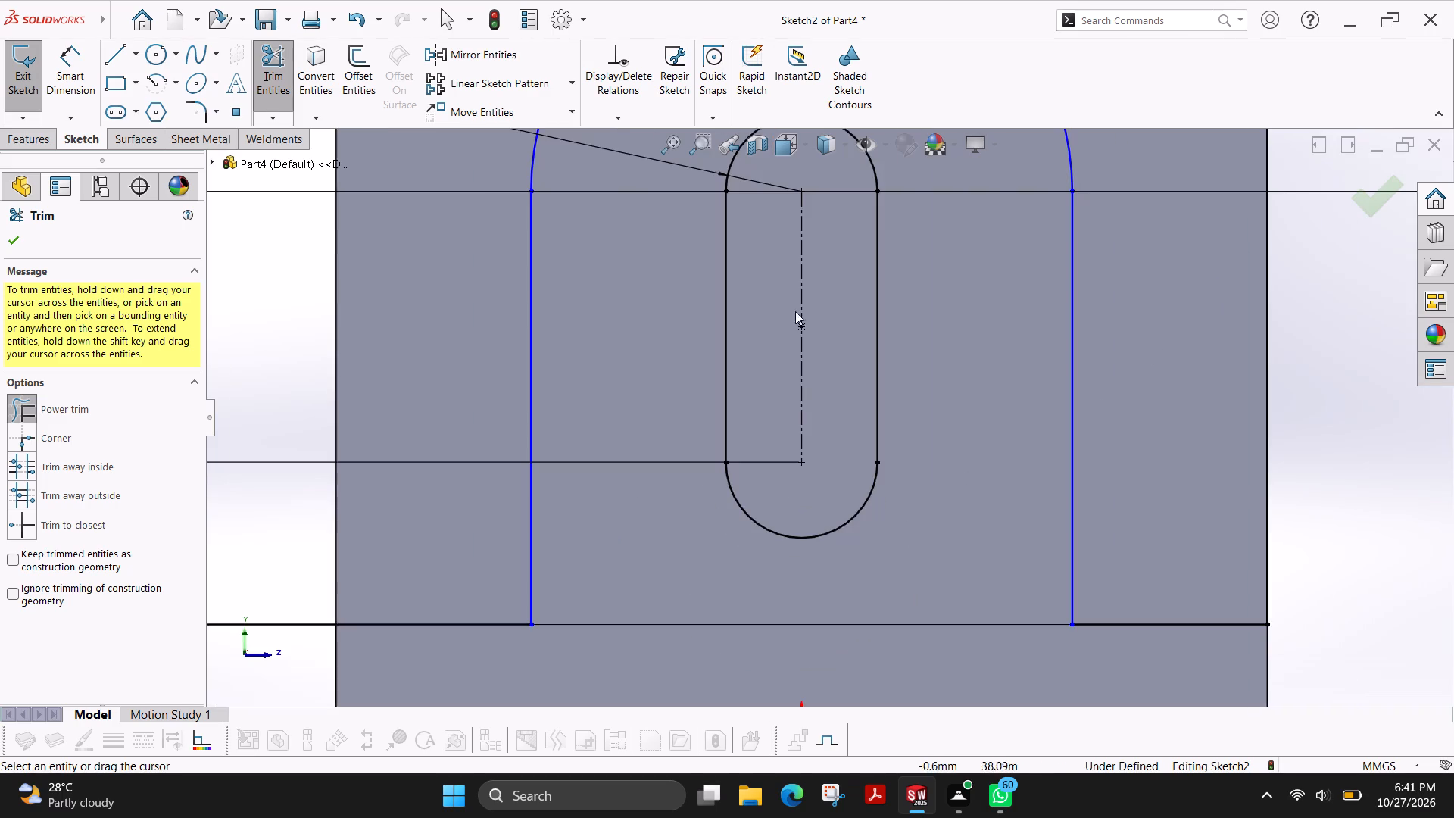
{"action": "scroll", "coordinate": [803, 200], "scroll_direction": "up", "scroll_amount": 2}
{"action": "scroll", "coordinate": [910, 323], "scroll_direction": "up", "scroll_amount": 2}
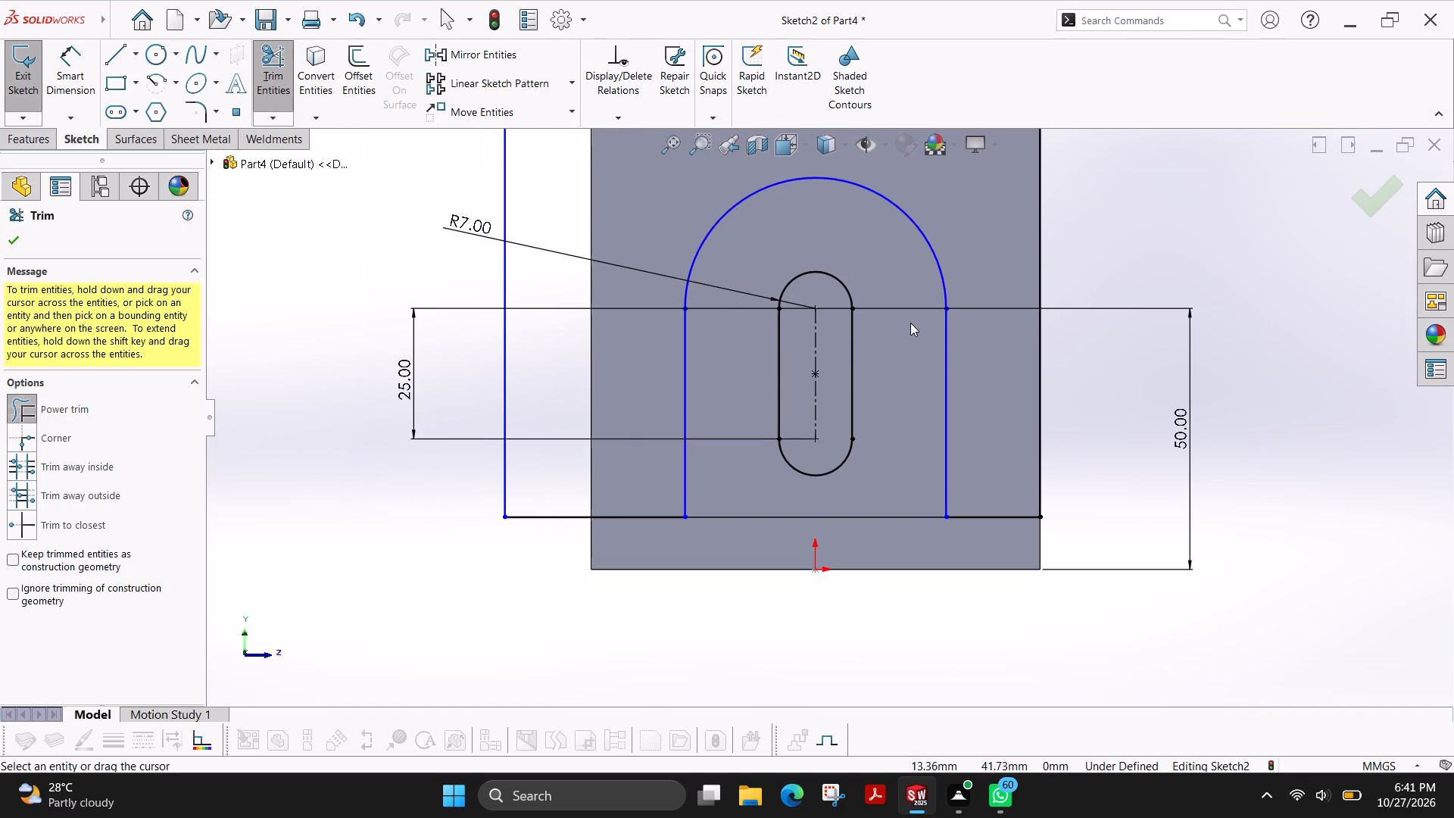
{"action": "scroll", "coordinate": [910, 323], "scroll_direction": "up", "scroll_amount": 1}
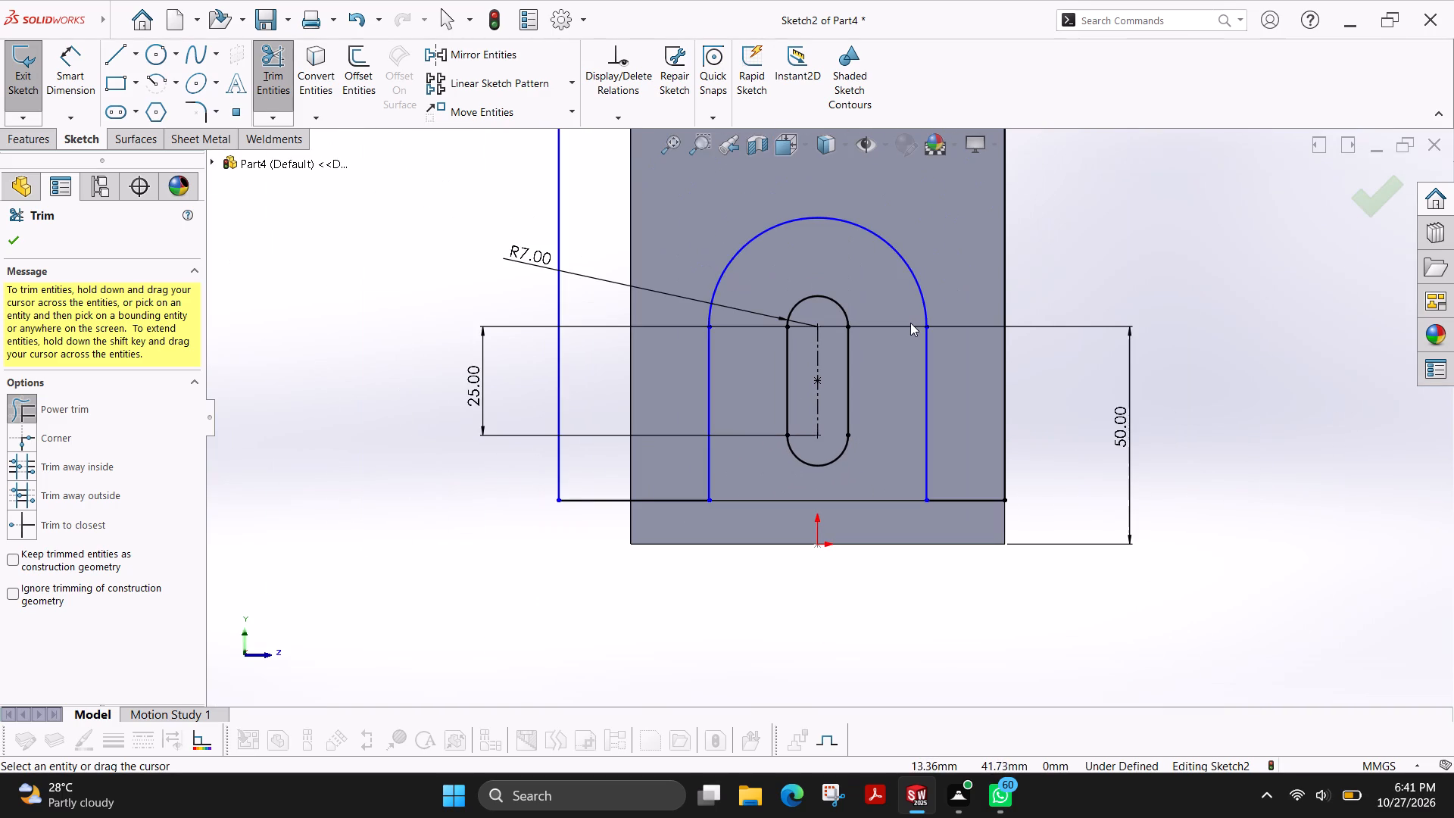
{"action": "scroll", "coordinate": [910, 323], "scroll_direction": "up", "scroll_amount": 2}
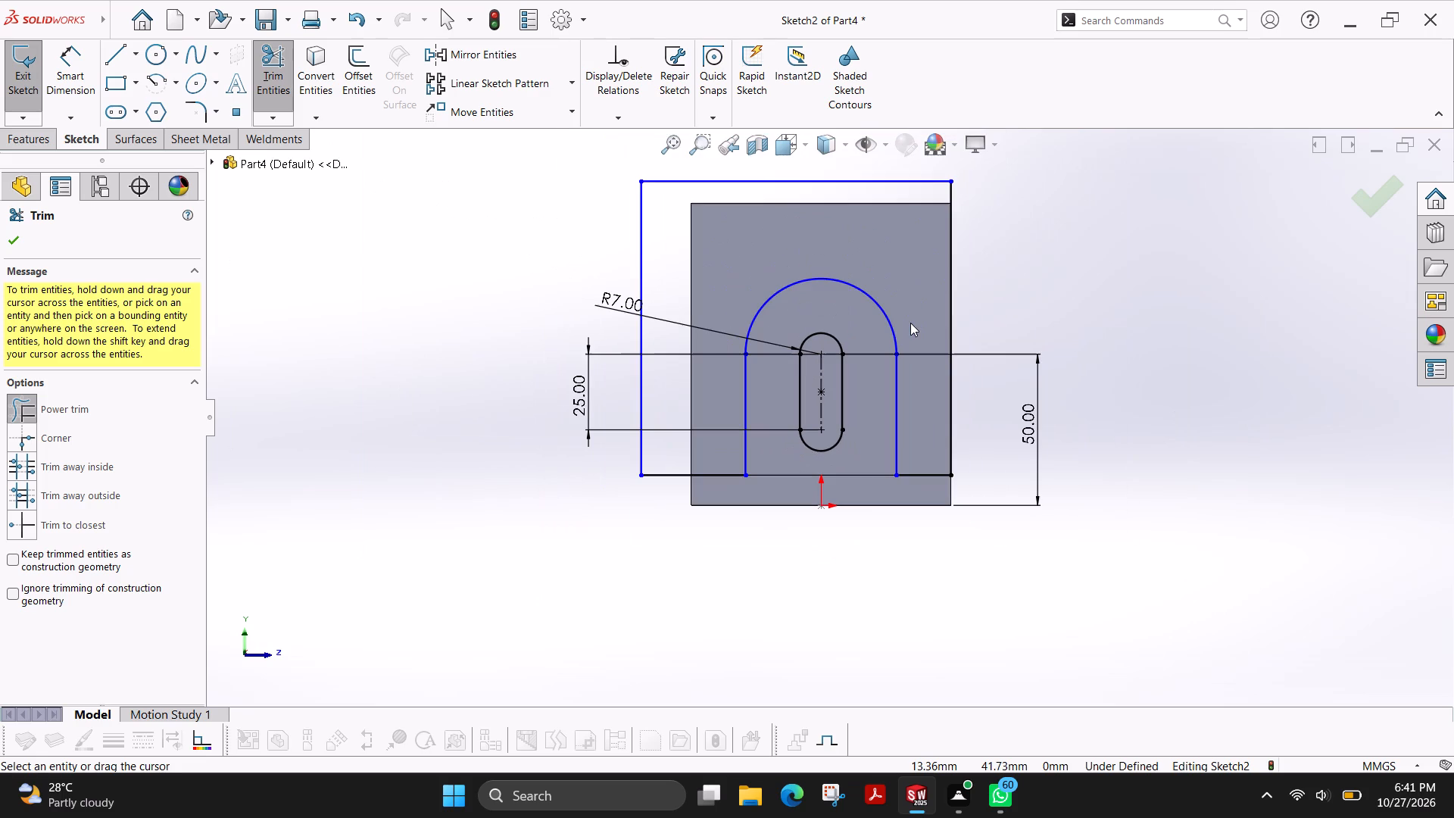
{"action": "left_click", "coordinate": [15, 245]}
Add a 25 mm radius dimension to the arch's top arc.
{"action": "left_click", "coordinate": [67, 65]}
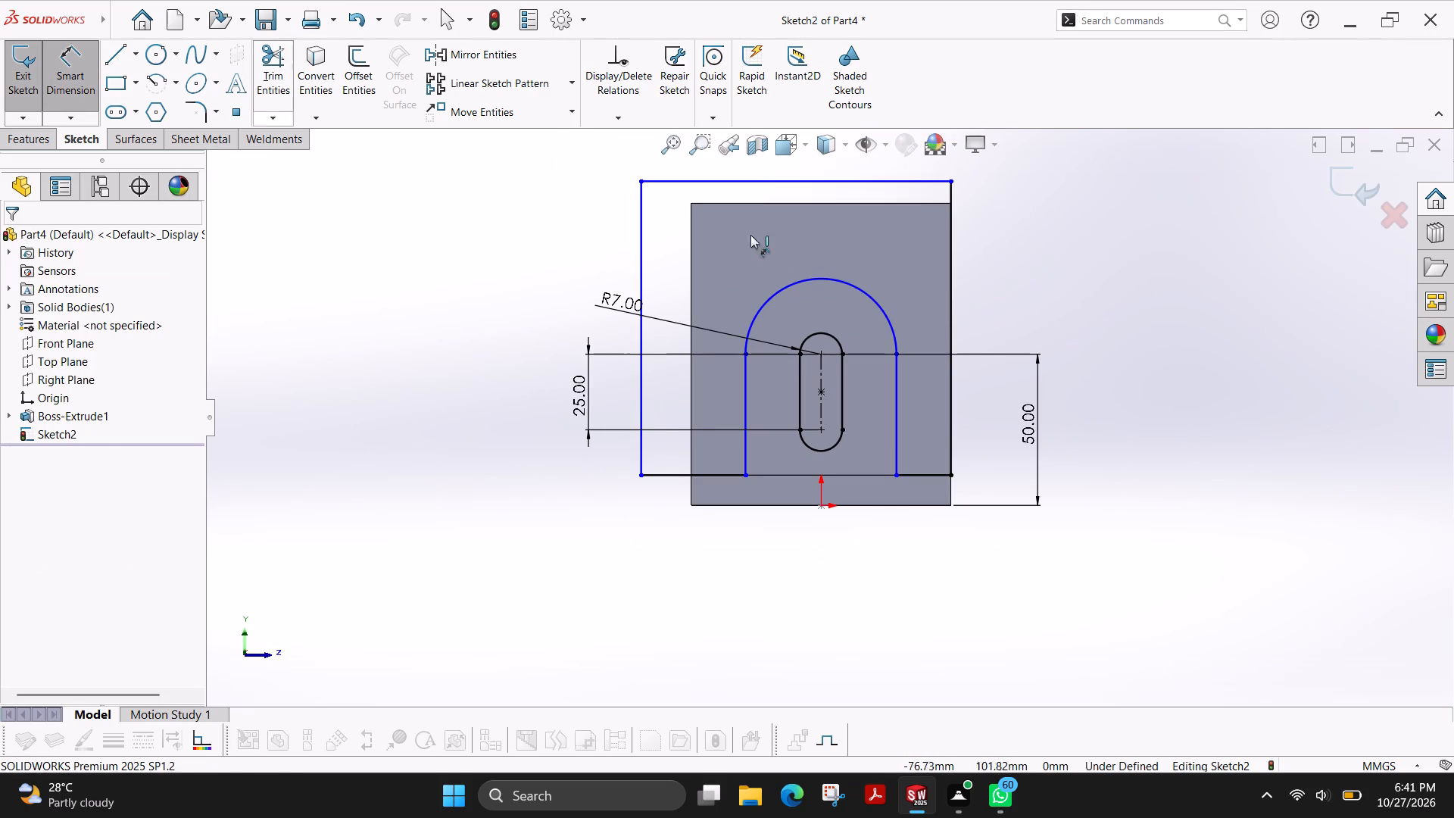
{"action": "left_click", "coordinate": [858, 286]}
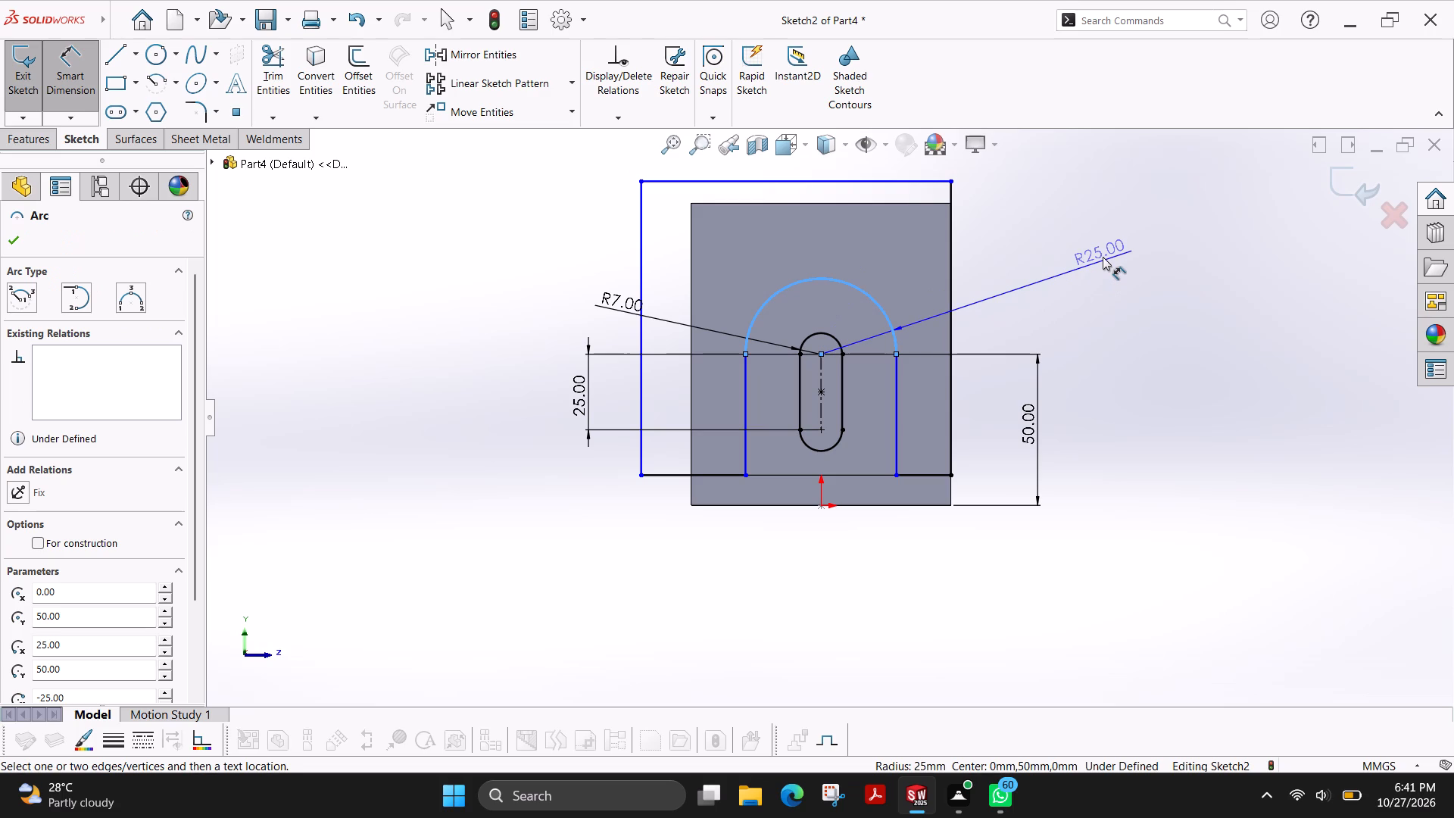
{"action": "left_click", "coordinate": [1103, 257]}
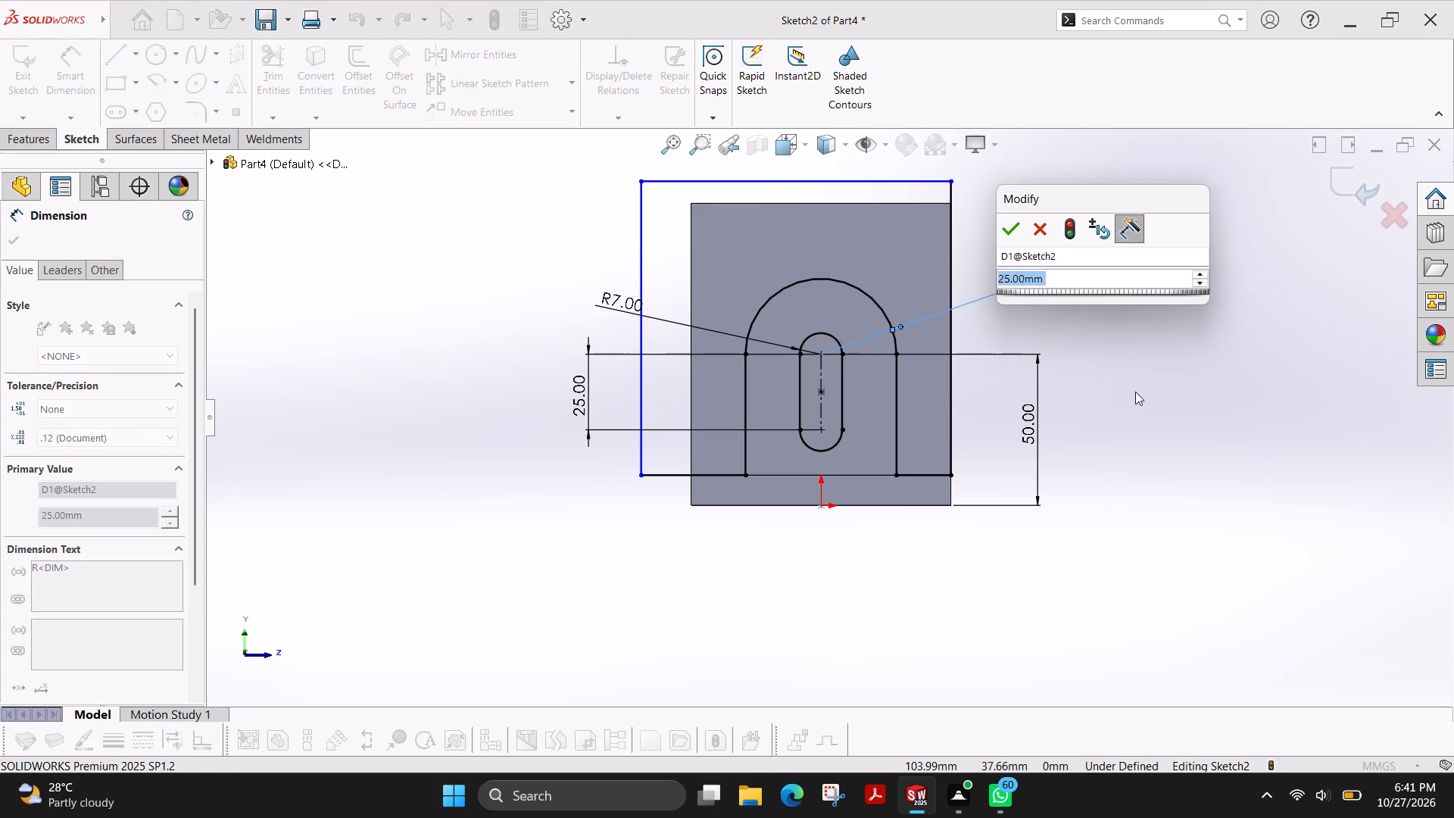
{"action": "key", "text": "Escape"}
{"action": "key", "text": "Escape"}
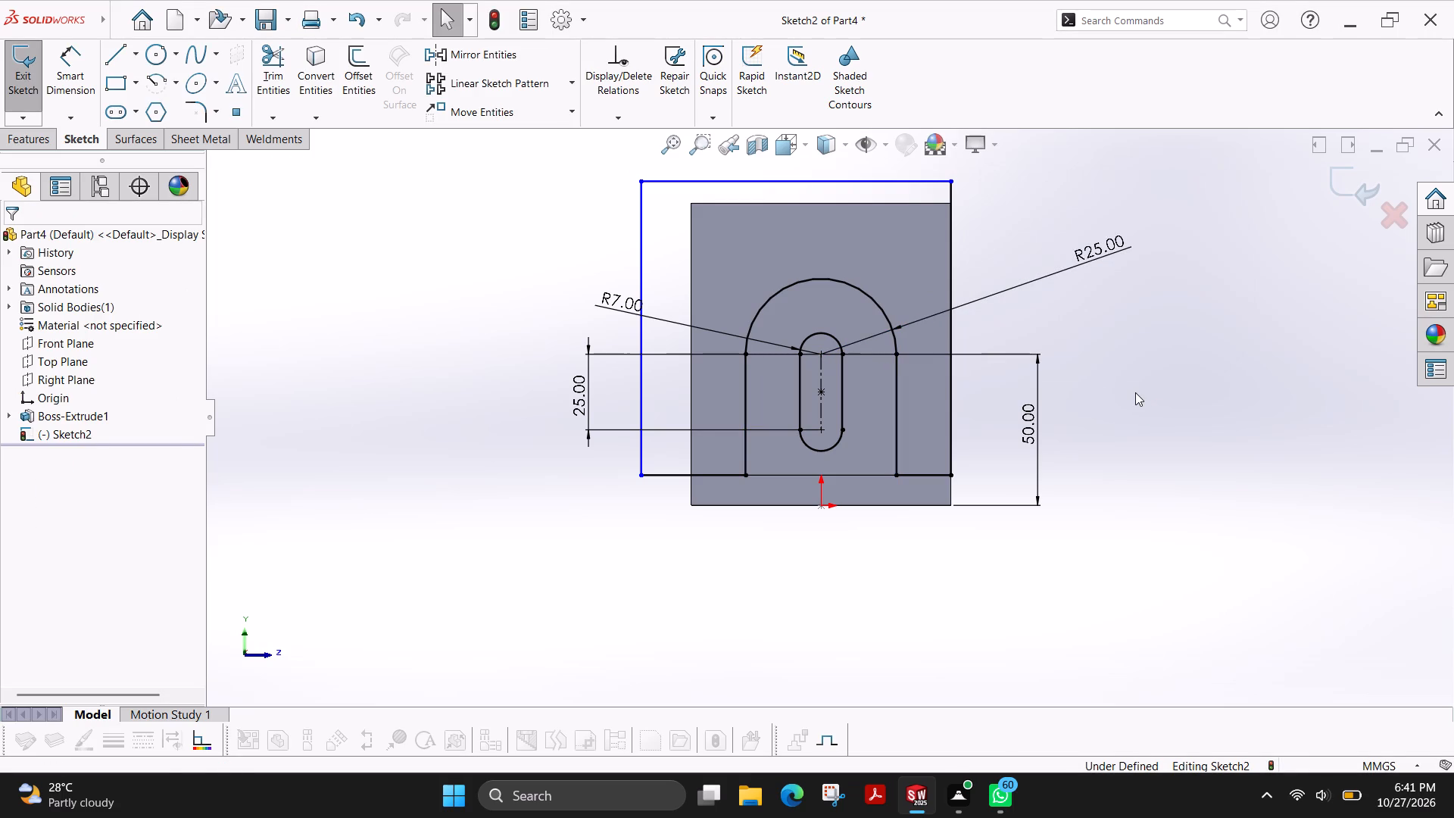
Cut-extrude the arch and slot sketch through the upright leg with a blind depth of 116 mm.
{"action": "left_click", "coordinate": [24, 145]}
{"action": "left_click", "coordinate": [256, 55]}
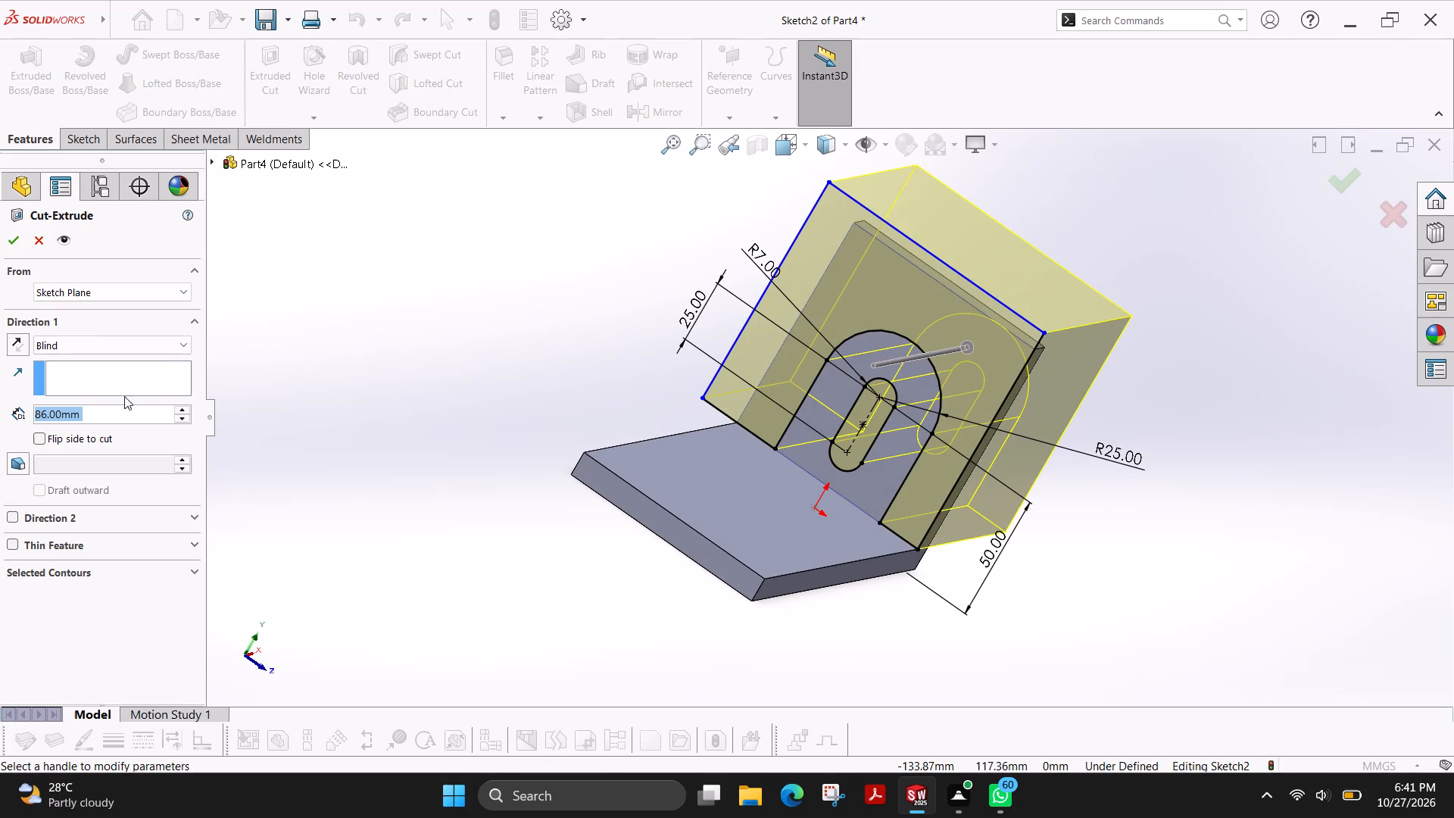
{"action": "triple_click", "coordinate": [179, 412]}
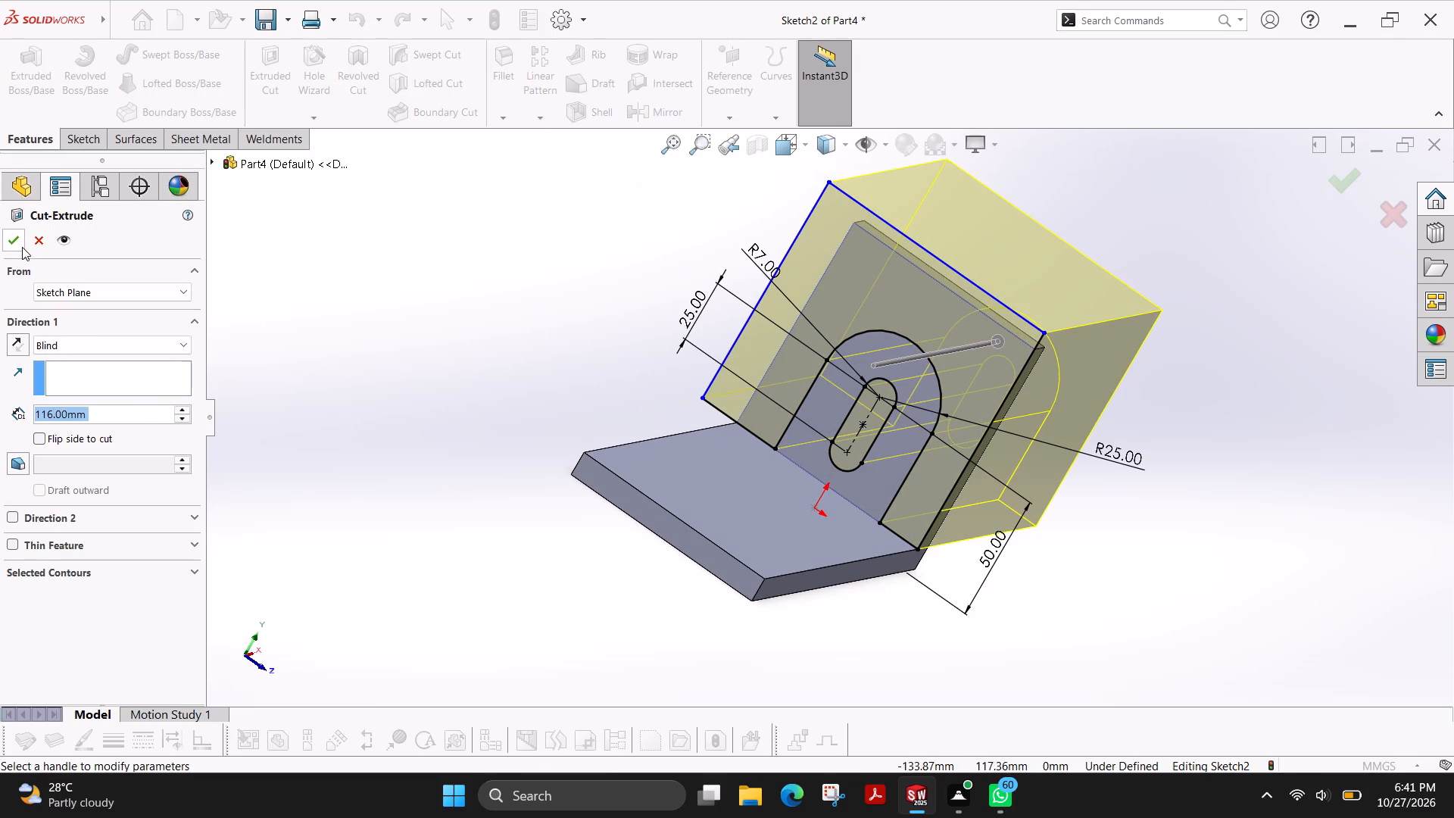
{"action": "left_click", "coordinate": [22, 246]}
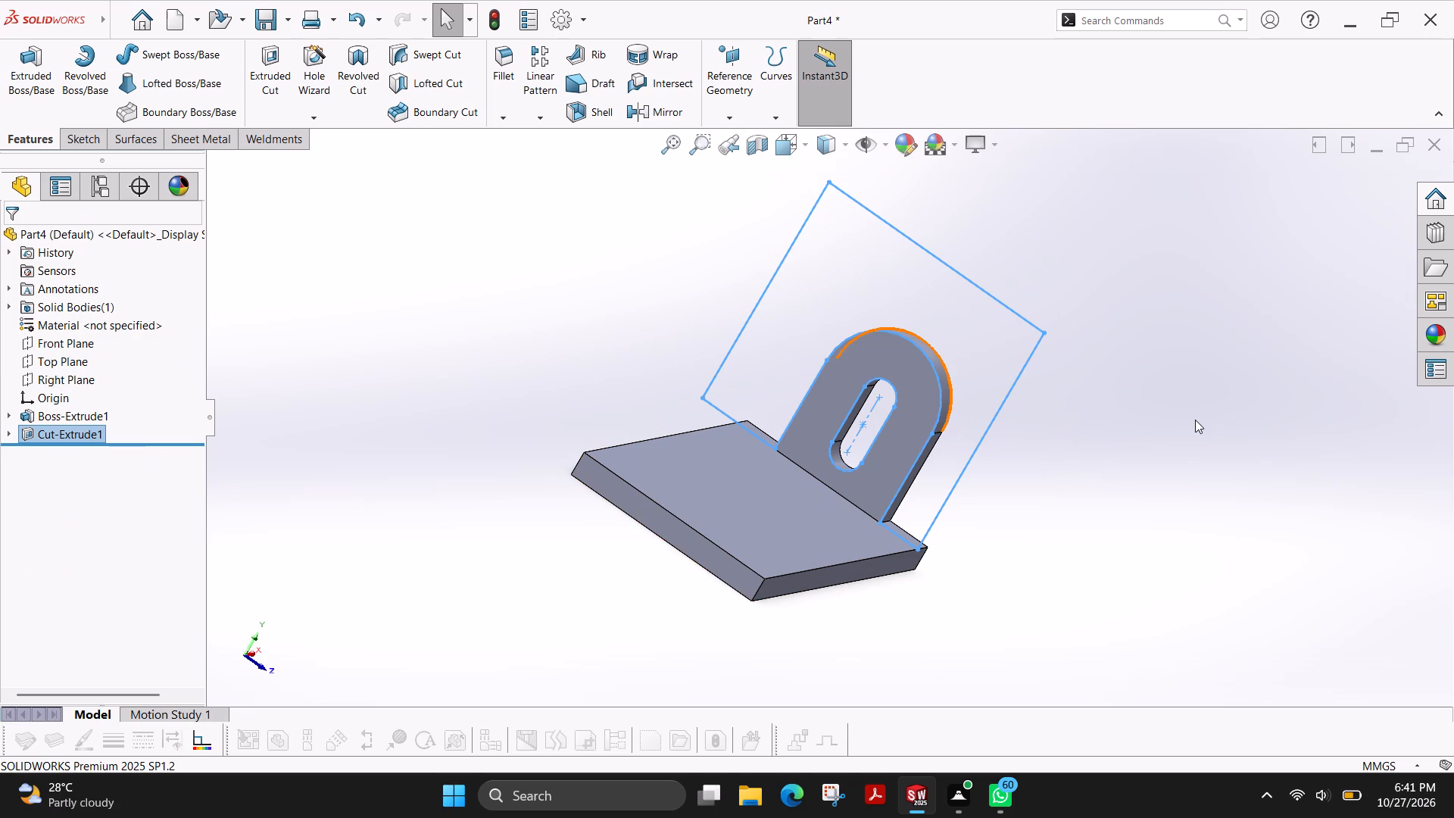
{"action": "key", "text": "Escape"}
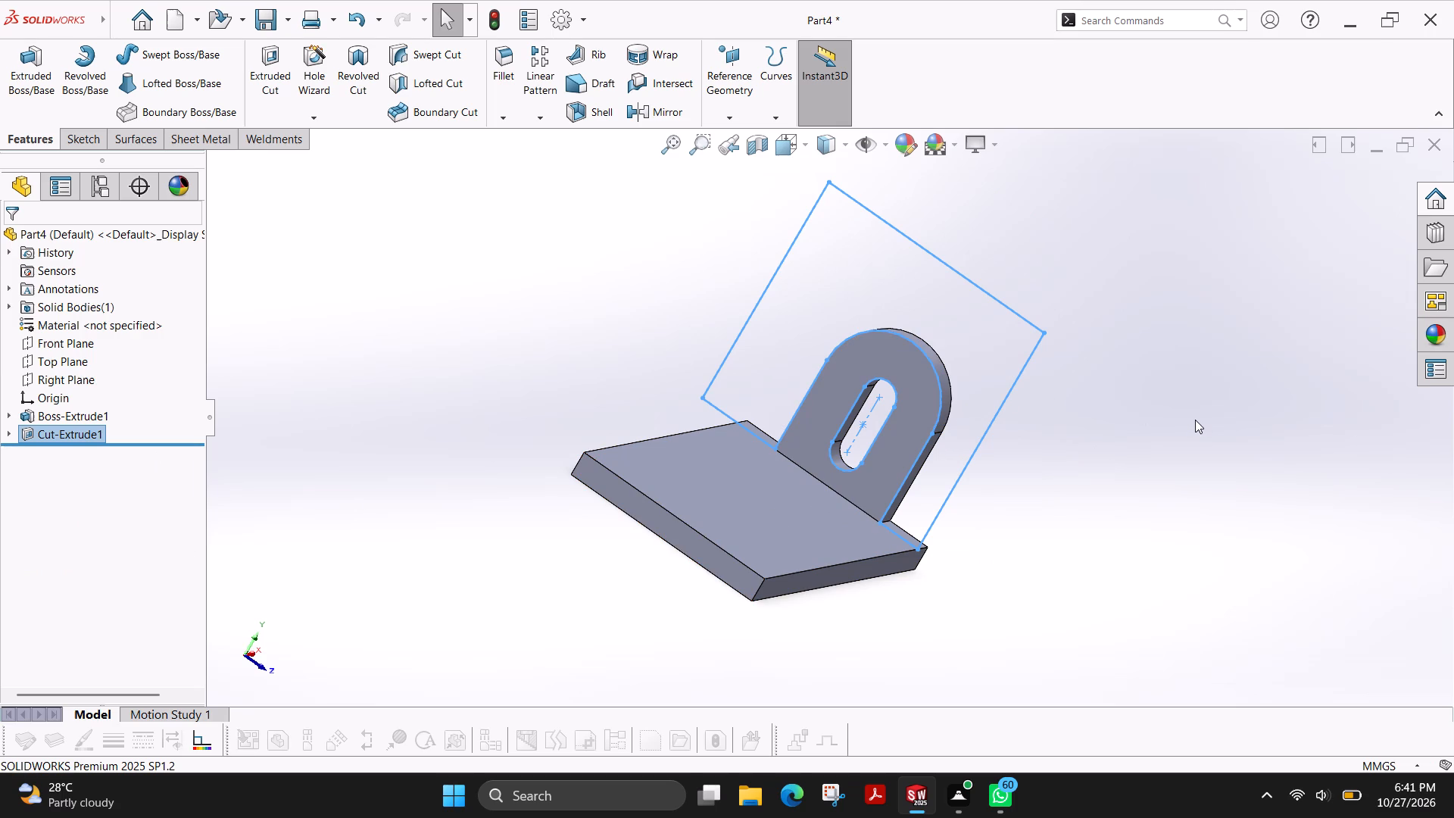
Start a sketch on the base's top face and draw a horizontal construction line from the back edge's midpoint past the opposite end.
{"action": "left_click", "coordinate": [748, 500]}
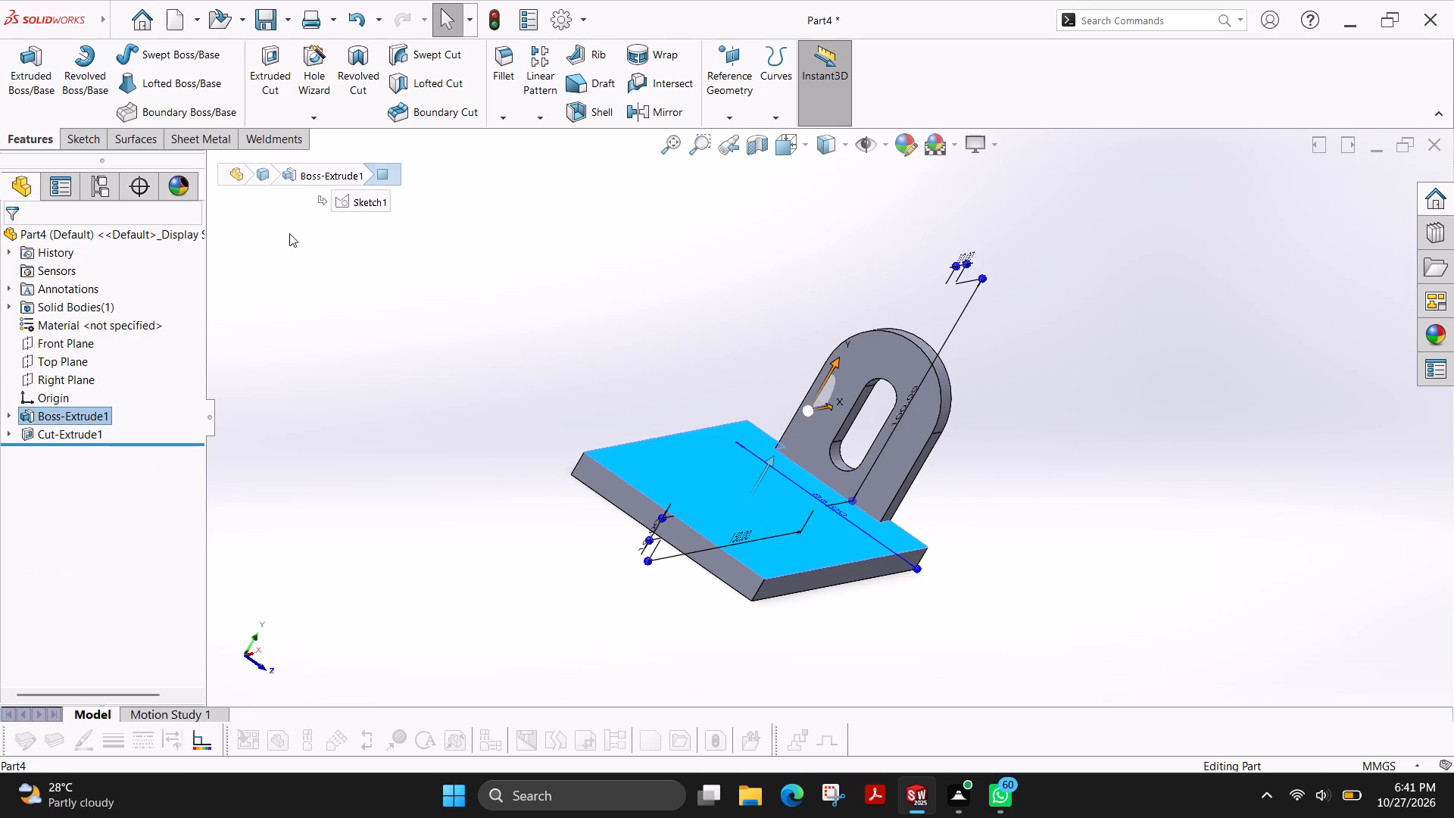
{"action": "left_click", "coordinate": [76, 145]}
{"action": "left_click", "coordinate": [17, 72]}
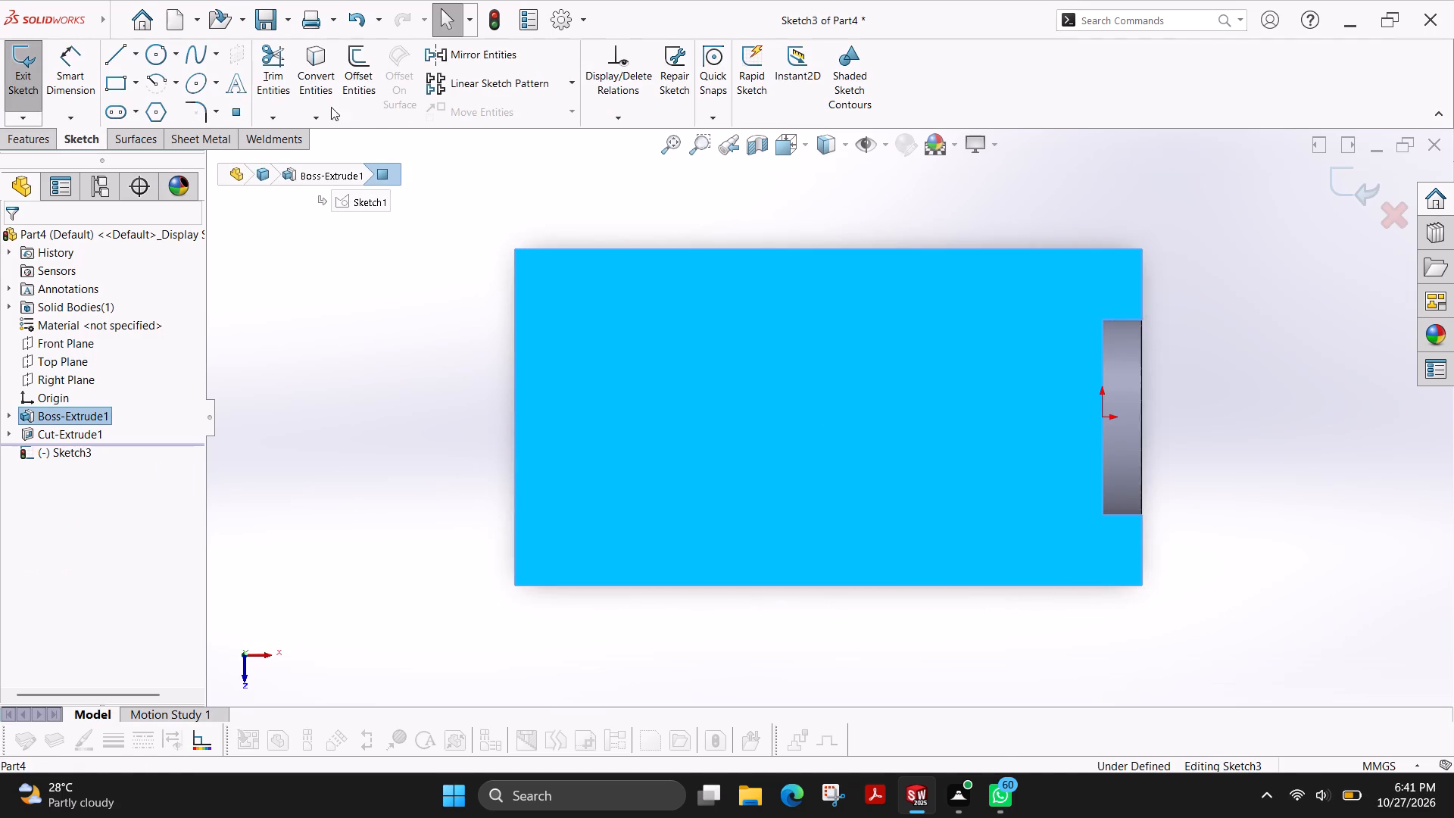
{"action": "key", "text": "Escape"}
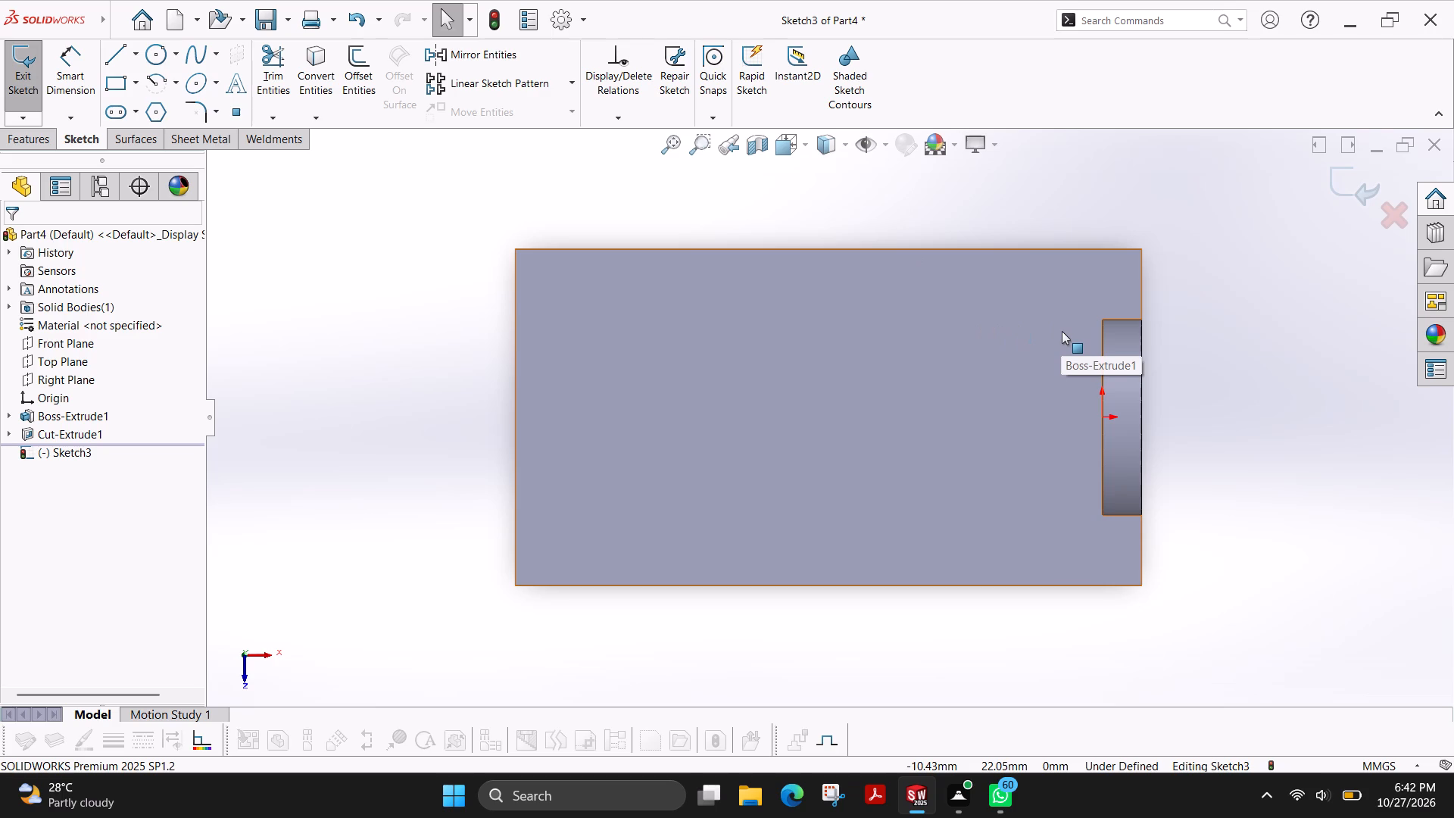
{"action": "left_click", "coordinate": [108, 54]}
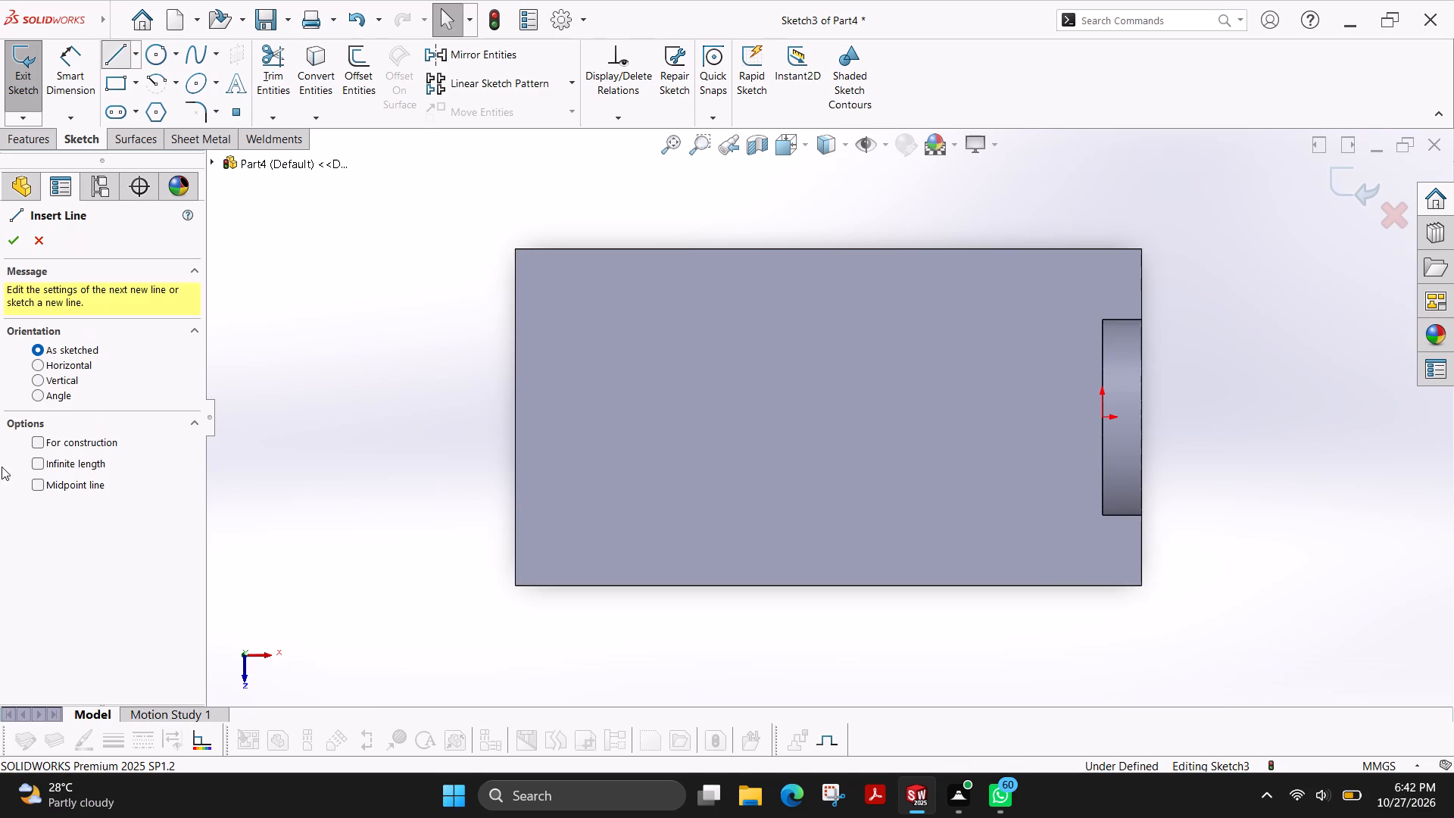
{"action": "left_click", "coordinate": [99, 443]}
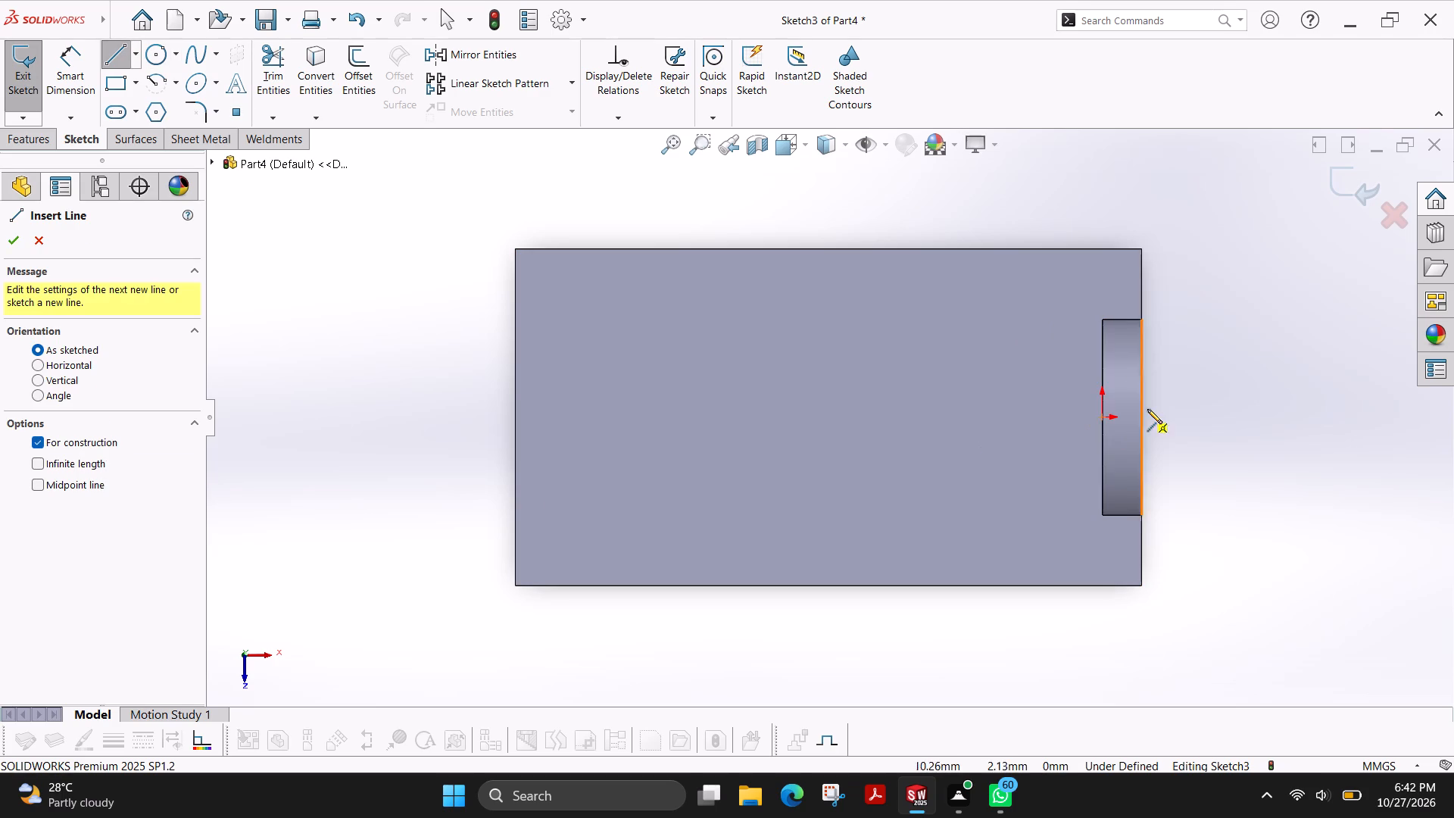
{"action": "left_click", "coordinate": [1141, 417]}
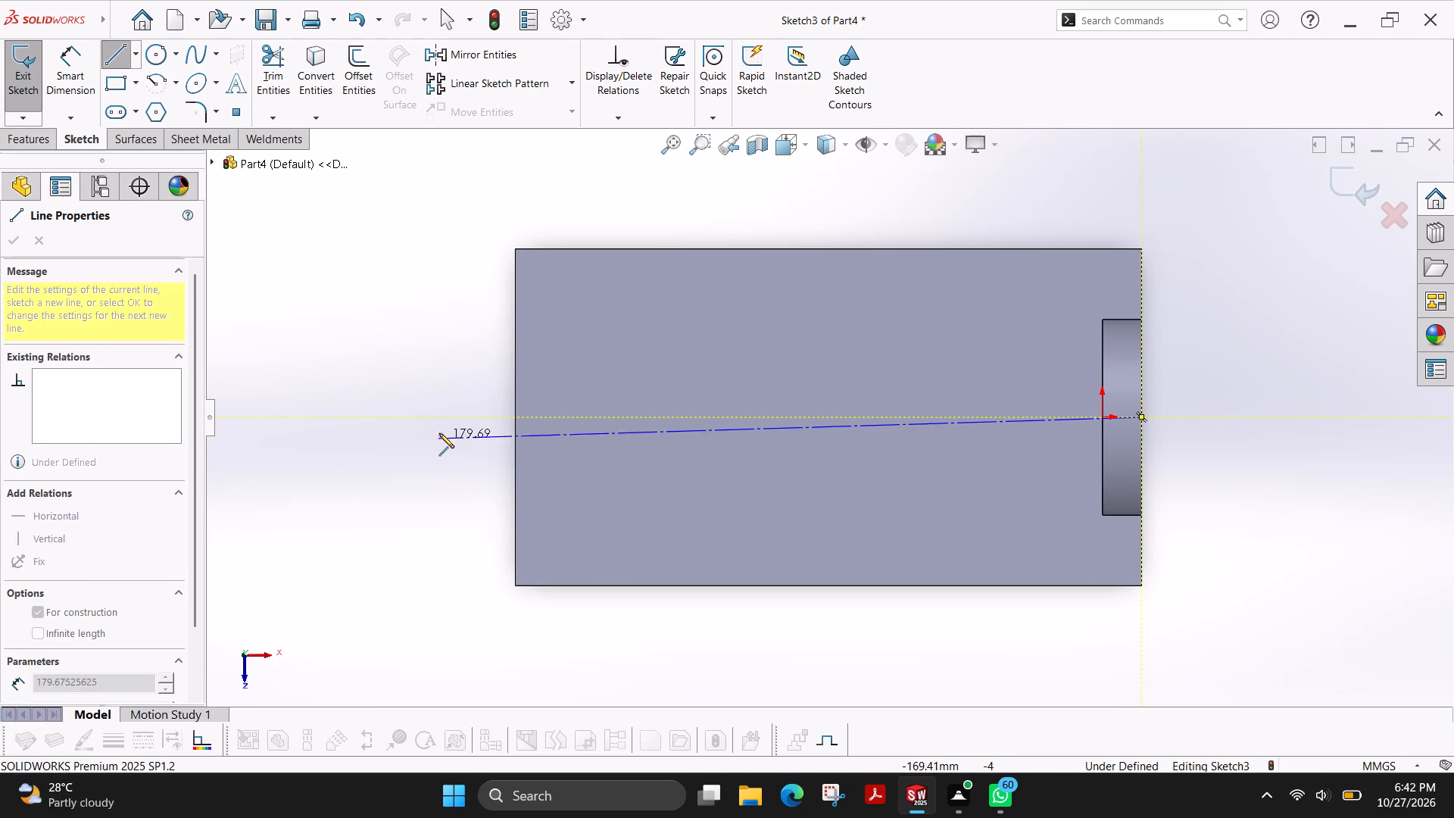
{"action": "left_click", "coordinate": [445, 420]}
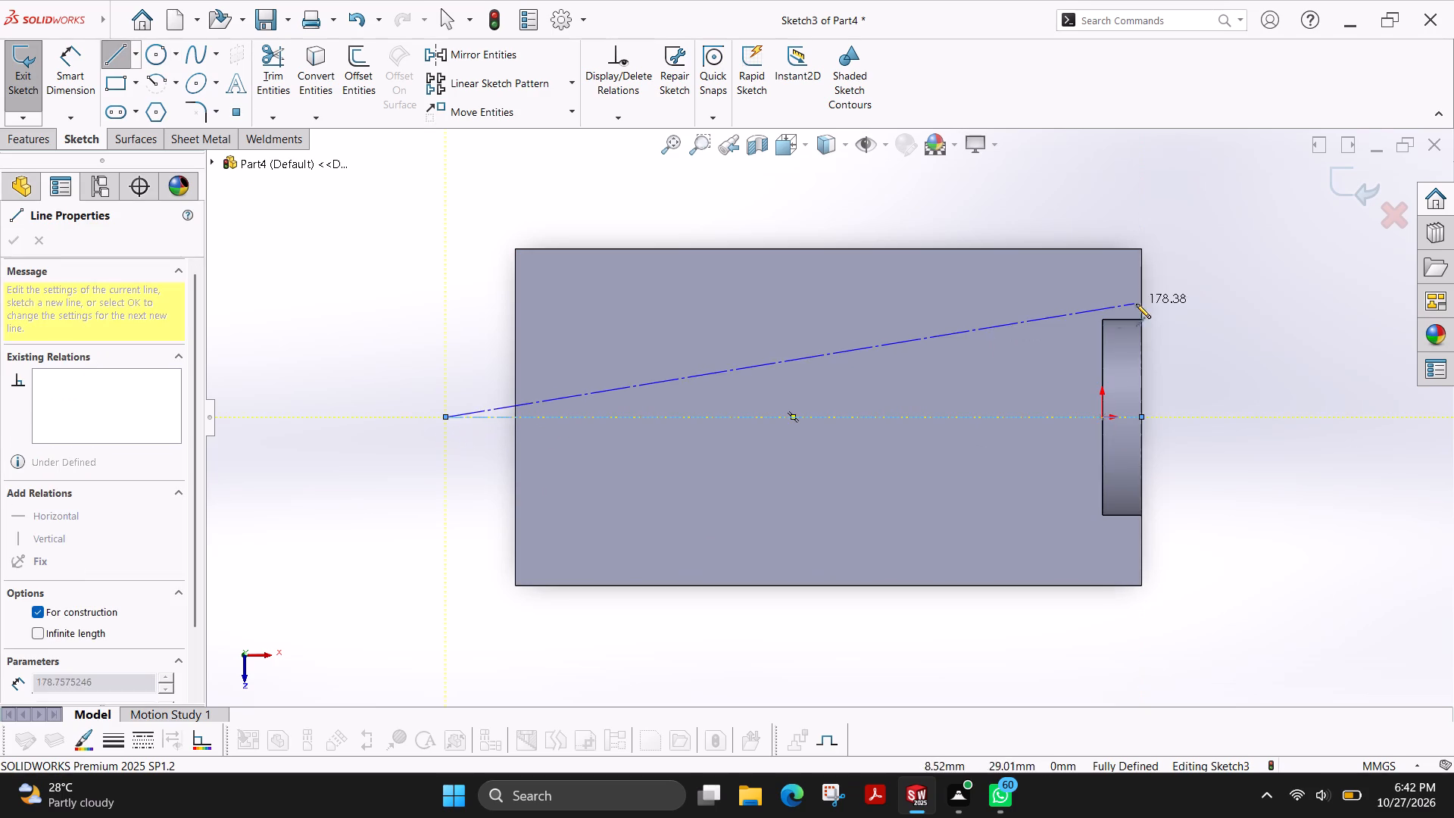
{"action": "key", "text": "Escape"}
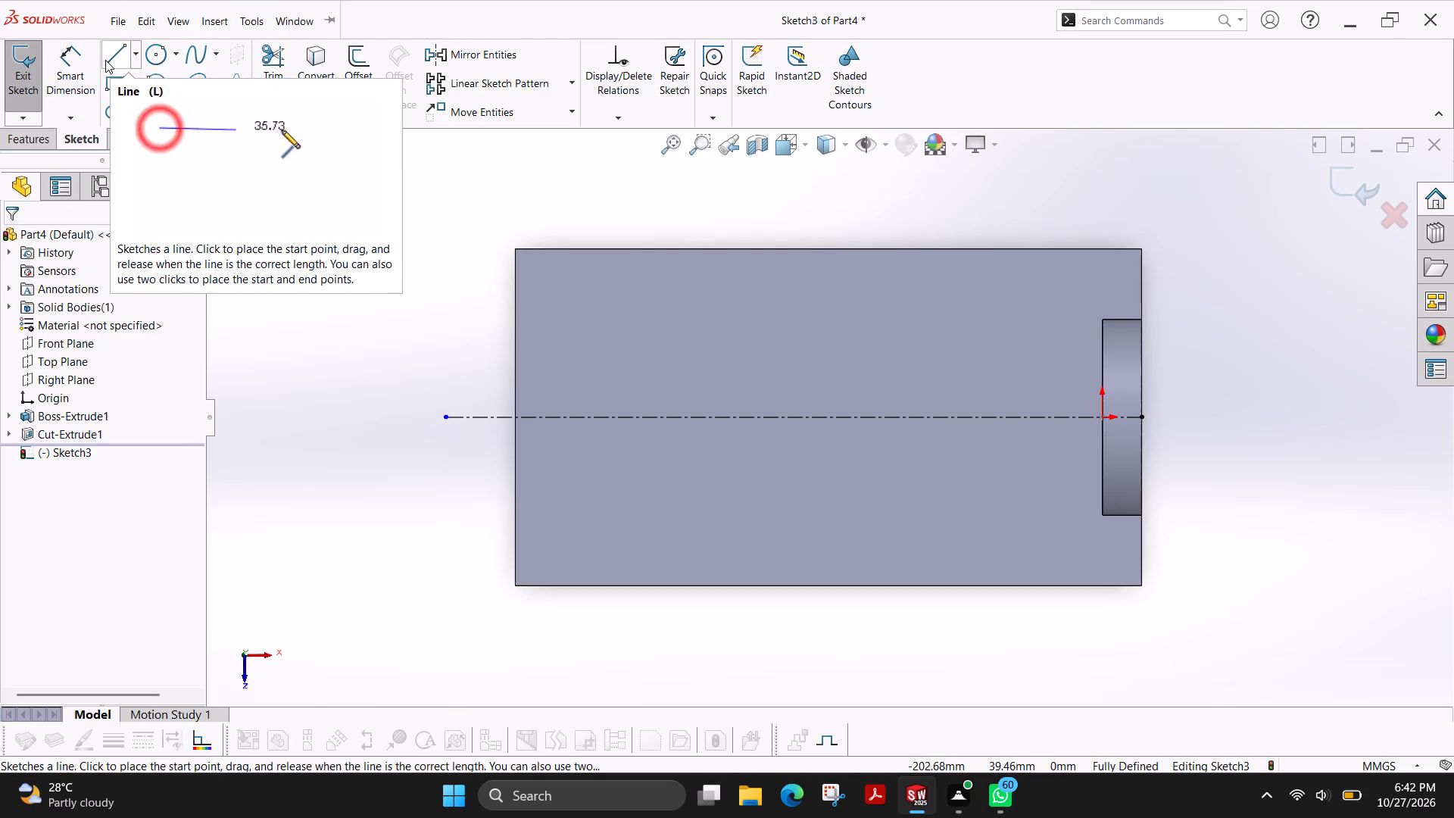
Draw a vertical construction line about 116 mm long across the base, crossing the horizontal centreline.
{"action": "left_click", "coordinate": [105, 60]}
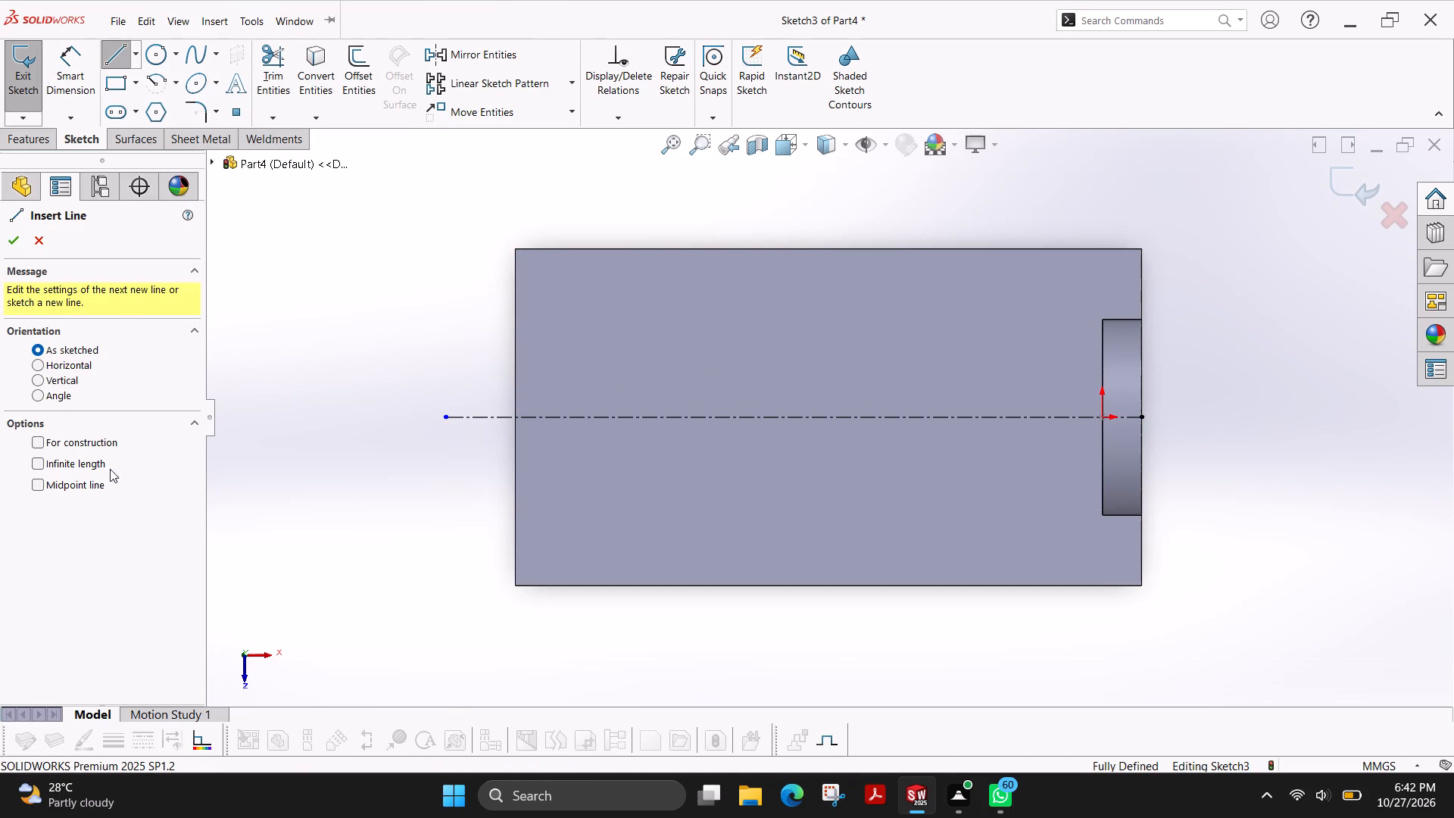
{"action": "left_click", "coordinate": [106, 442]}
{"action": "left_click", "coordinate": [795, 198]}
{"action": "left_click", "coordinate": [794, 653]}
{"action": "key", "text": "Escape"}
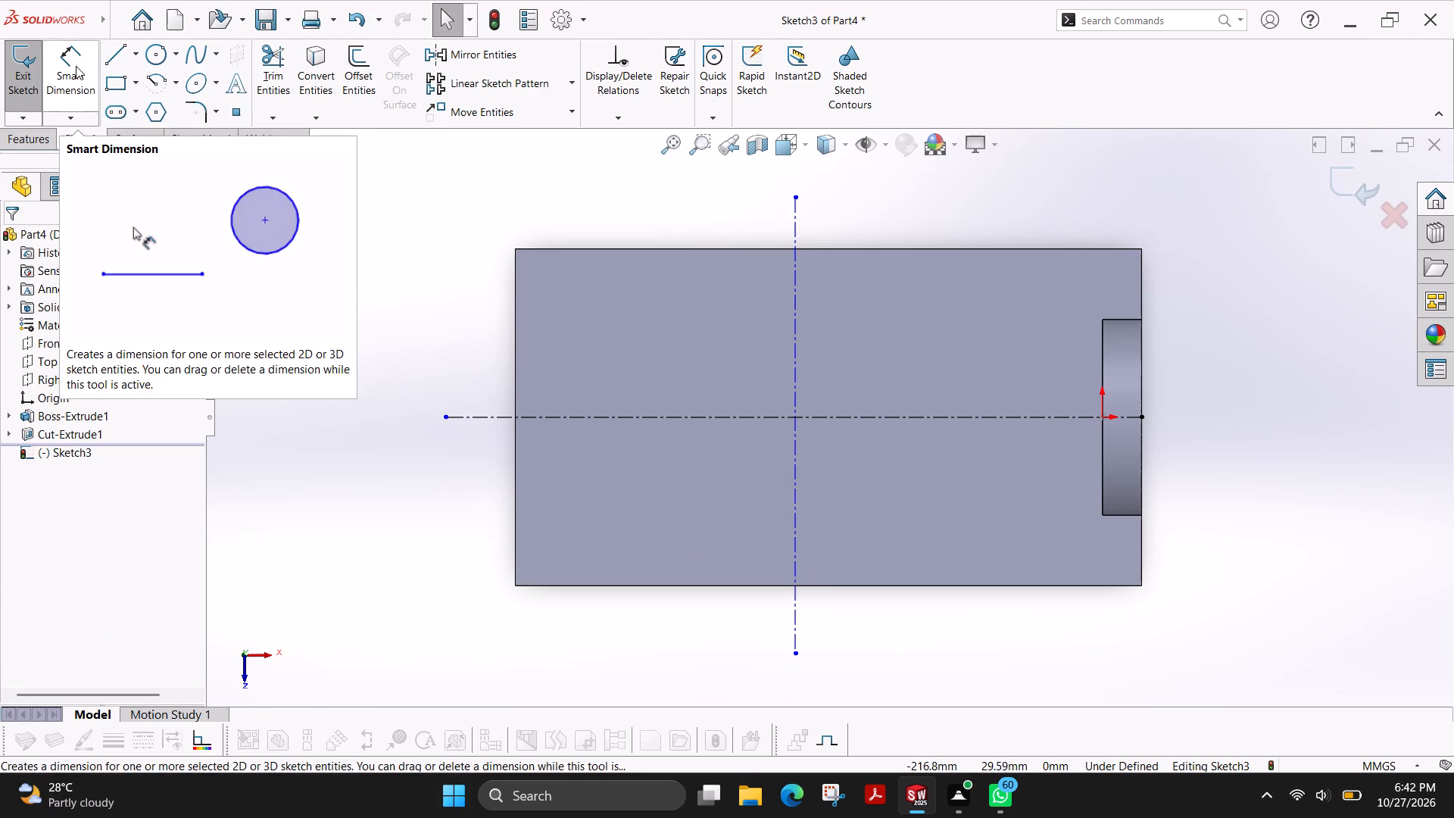
Dimension the vertical construction line 50 mm from the upright leg's inner face.
{"action": "left_click", "coordinate": [76, 66]}
{"action": "left_click", "coordinate": [795, 336]}
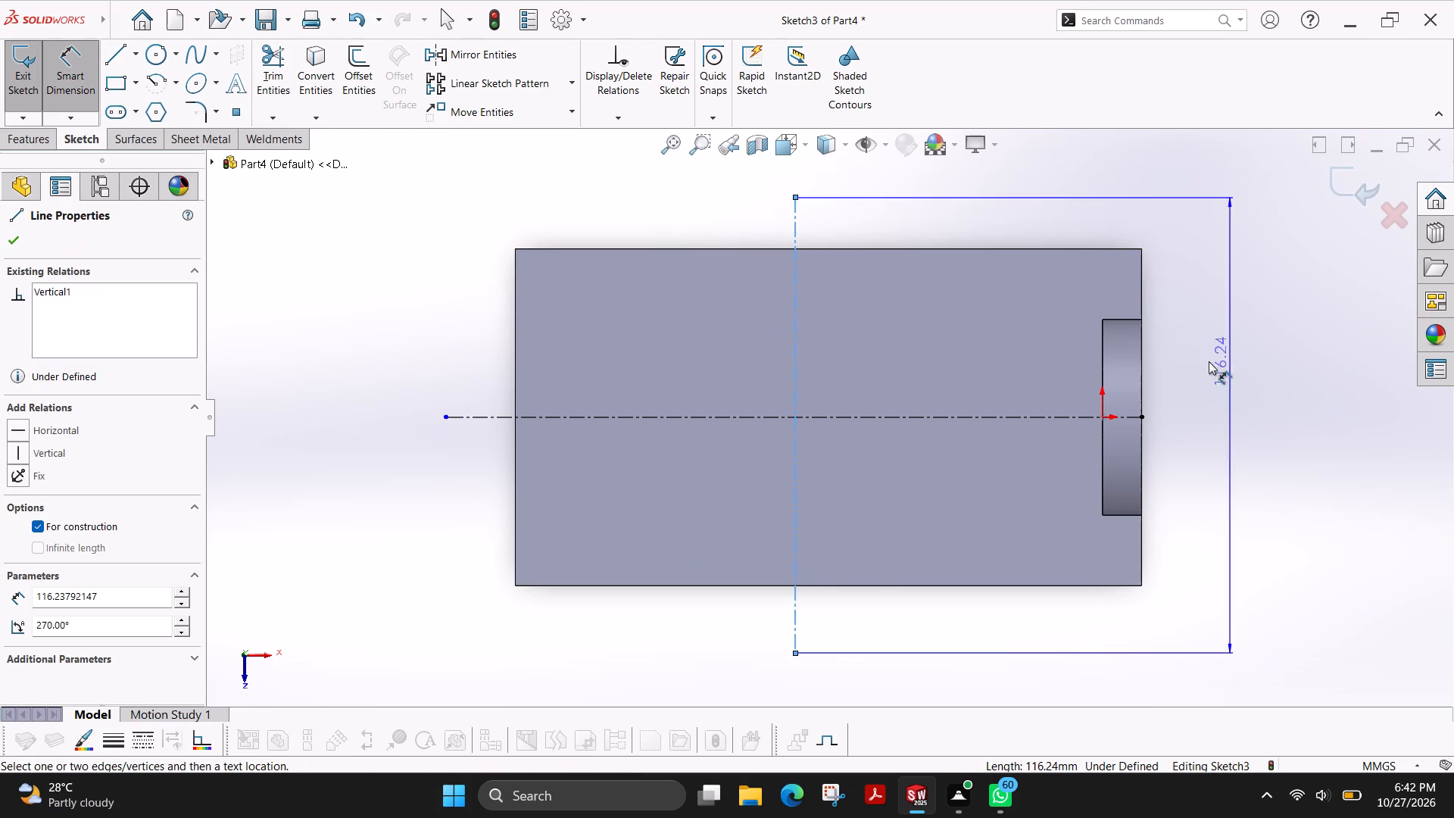
{"action": "left_click", "coordinate": [1103, 359]}
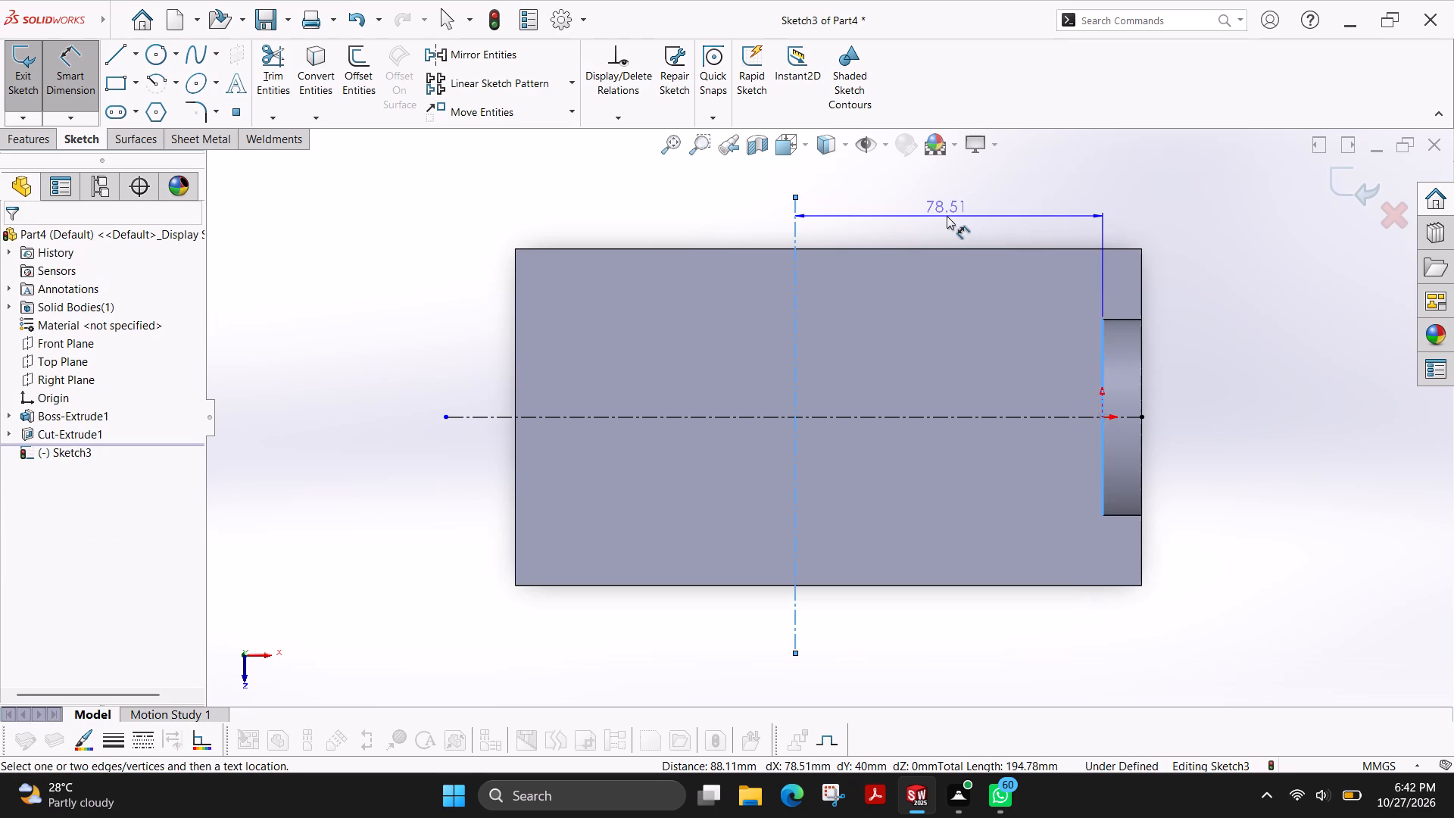
{"action": "left_click", "coordinate": [947, 216]}
{"action": "type", "text": "50"}
{"action": "key", "text": "Return"}
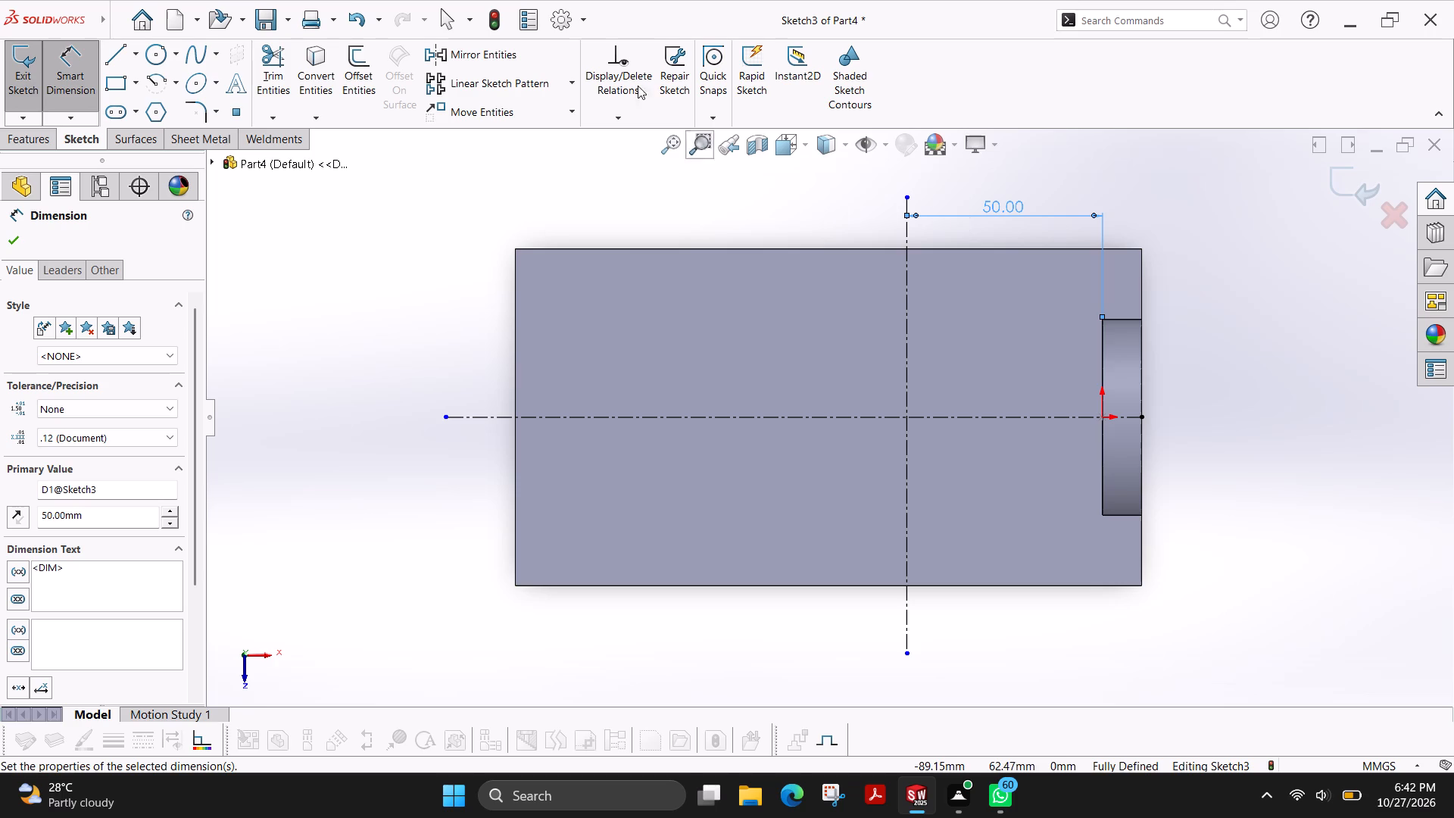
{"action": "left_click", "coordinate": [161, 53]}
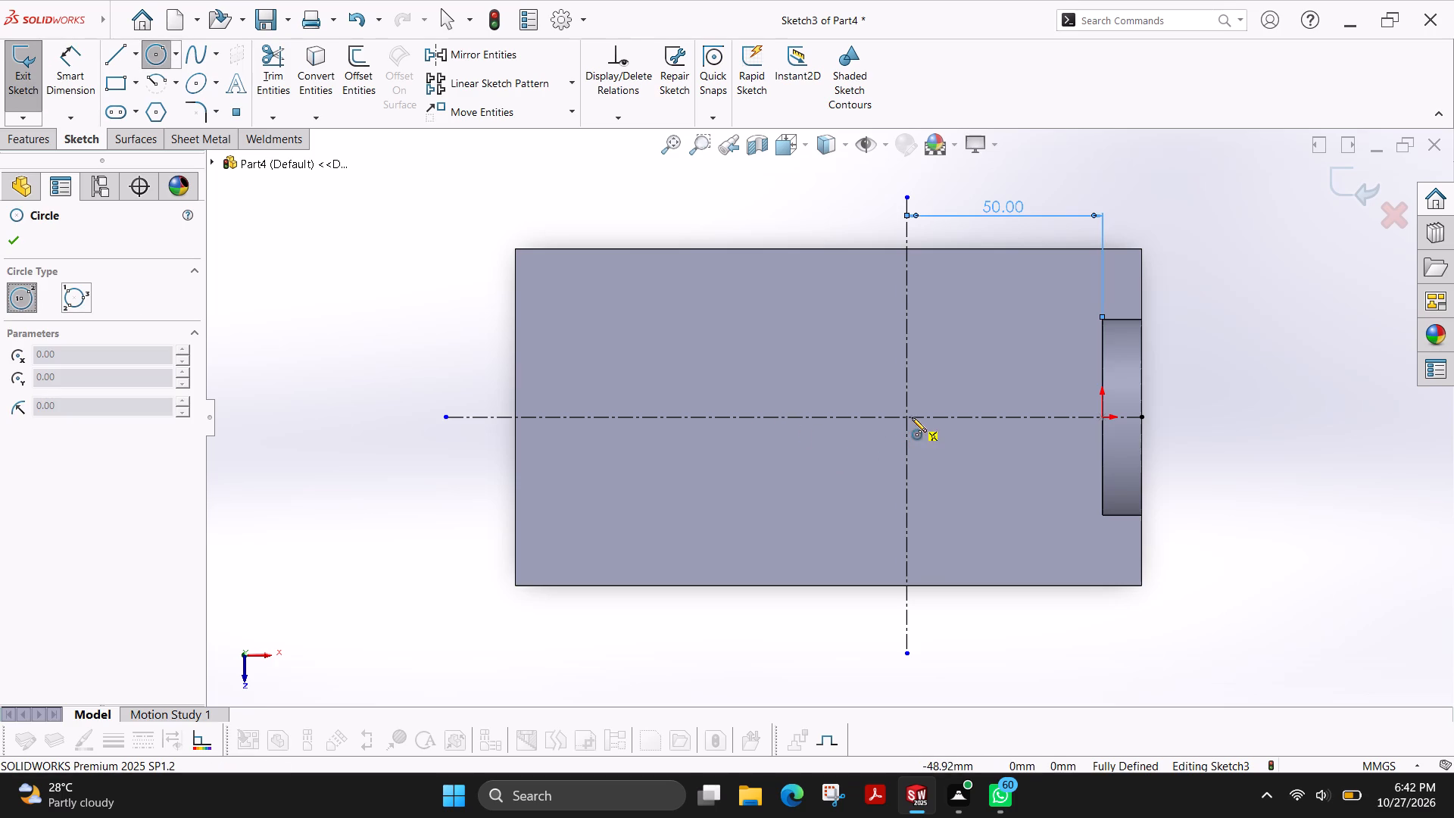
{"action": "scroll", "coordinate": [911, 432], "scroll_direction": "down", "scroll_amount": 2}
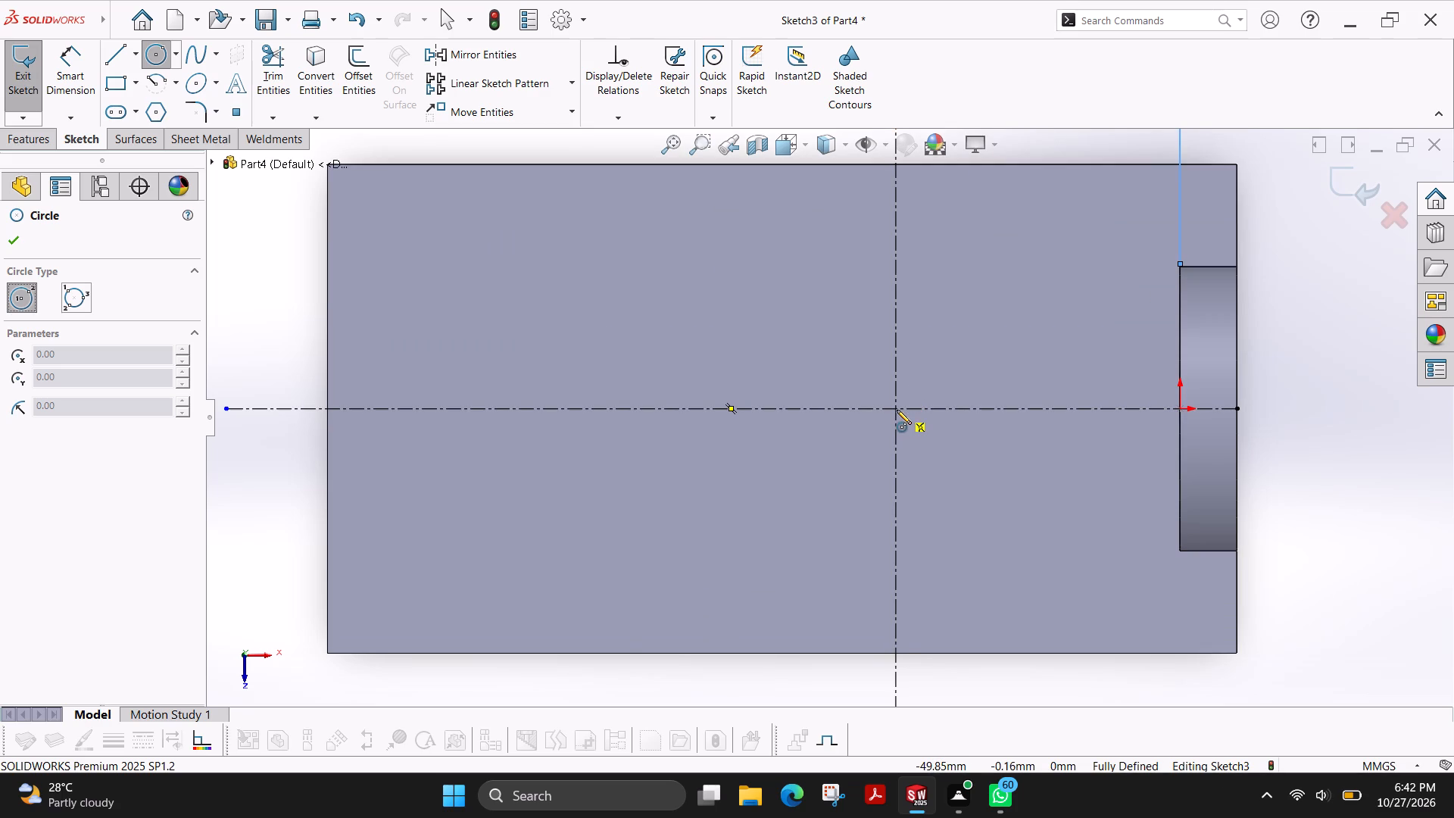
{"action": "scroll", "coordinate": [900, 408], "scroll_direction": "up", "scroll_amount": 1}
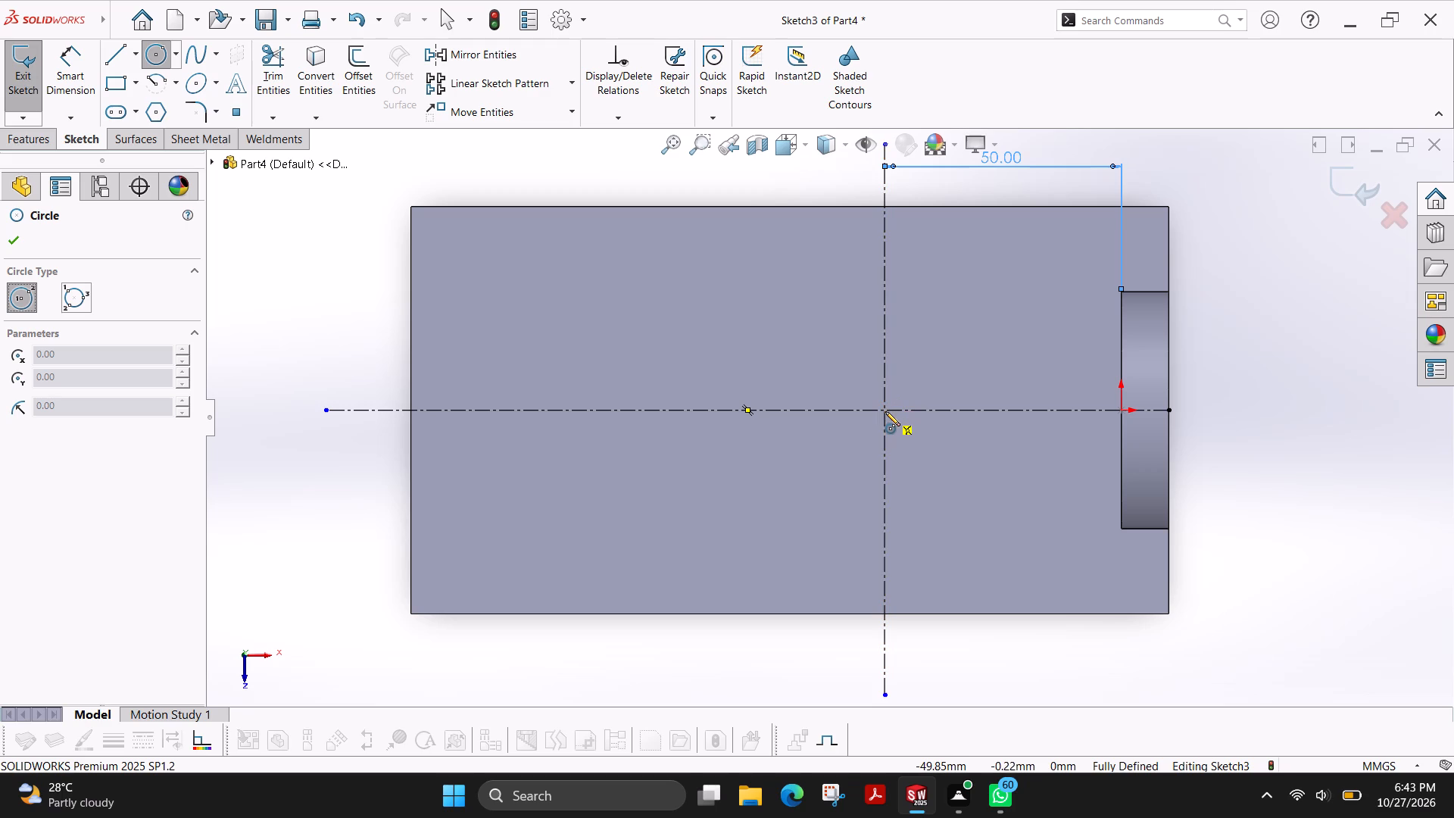
Power-trim the lower half of the vertical construction line so it ends on the horizontal centreline.
{"action": "left_click", "coordinate": [266, 68]}
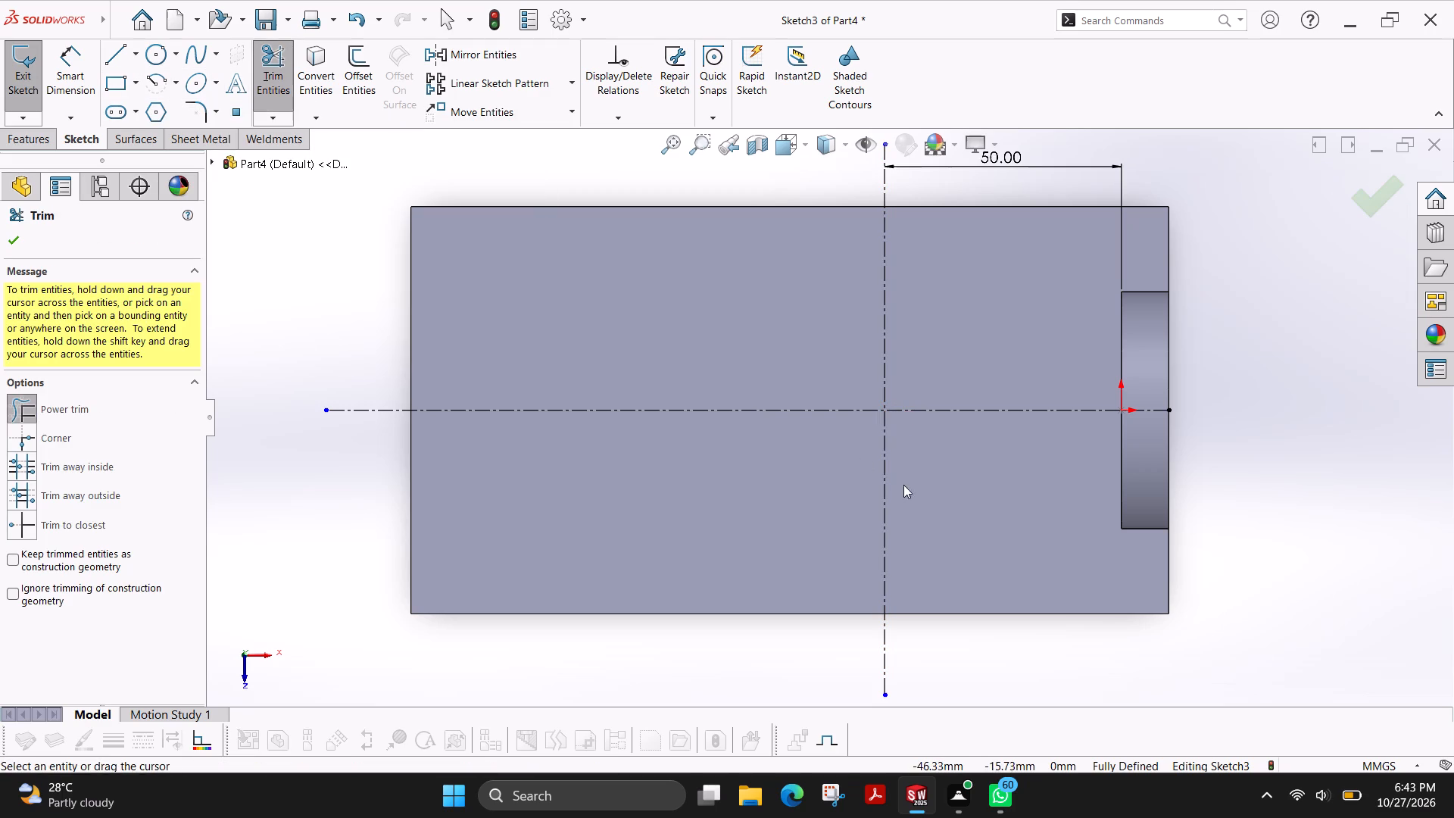
{"action": "left_click_drag", "start_coordinate": [921, 485], "coordinate": [810, 530]}
Draw two concentric circles of about 14 mm and 31 mm radius centred where the construction lines meet.
{"action": "left_click", "coordinate": [159, 55]}
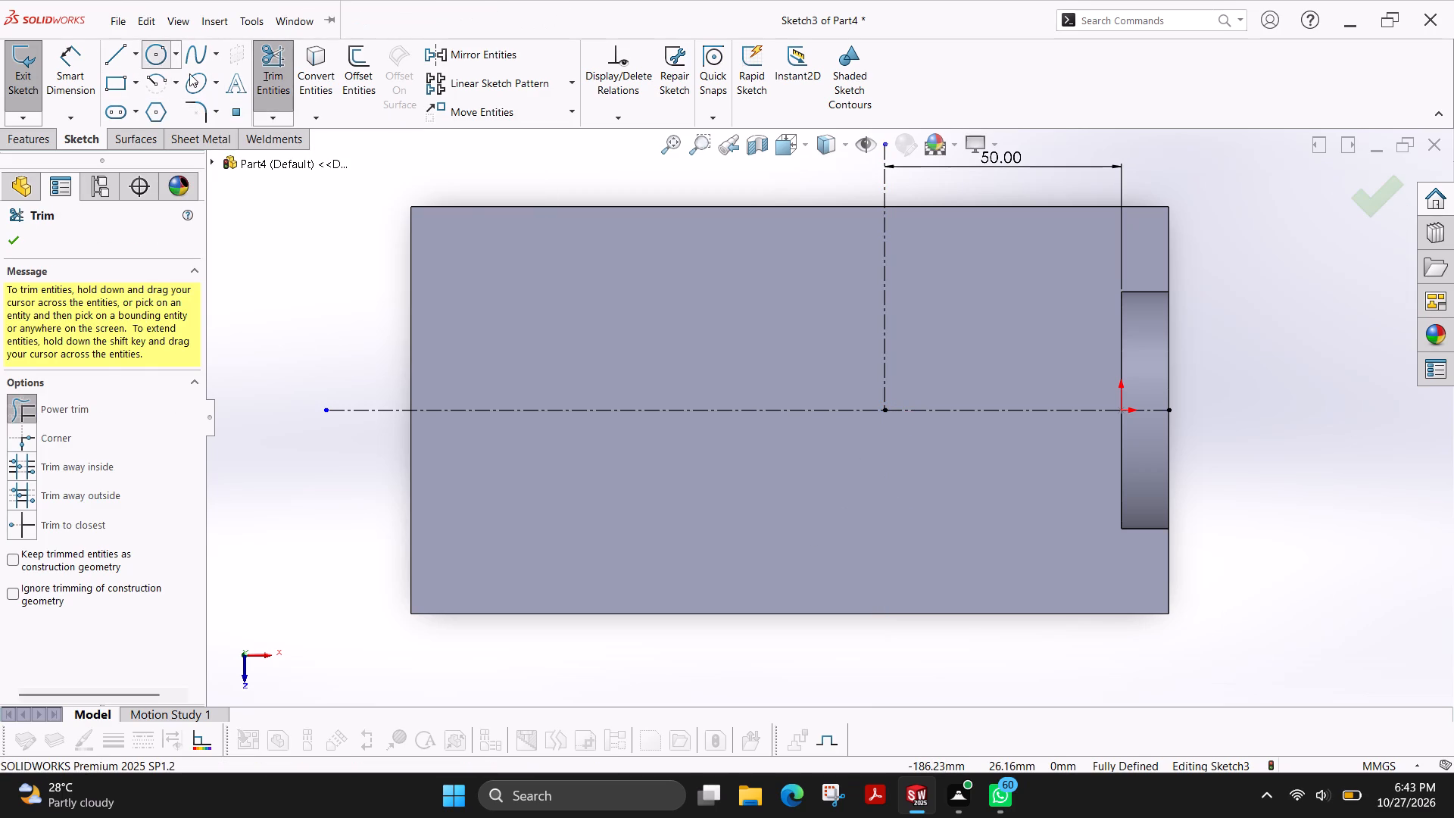
{"action": "left_click", "coordinate": [885, 411]}
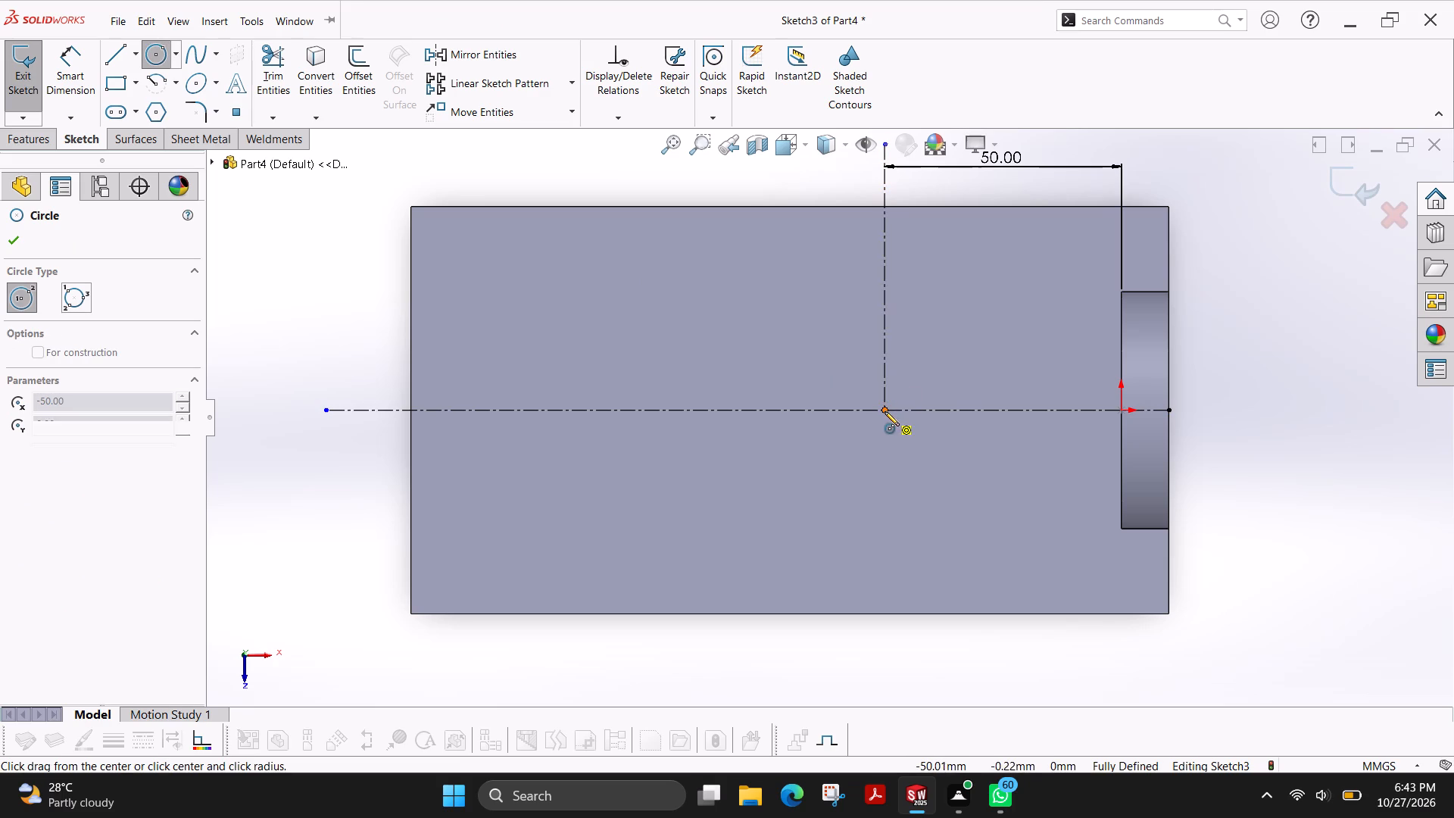
{"action": "left_click", "coordinate": [916, 351]}
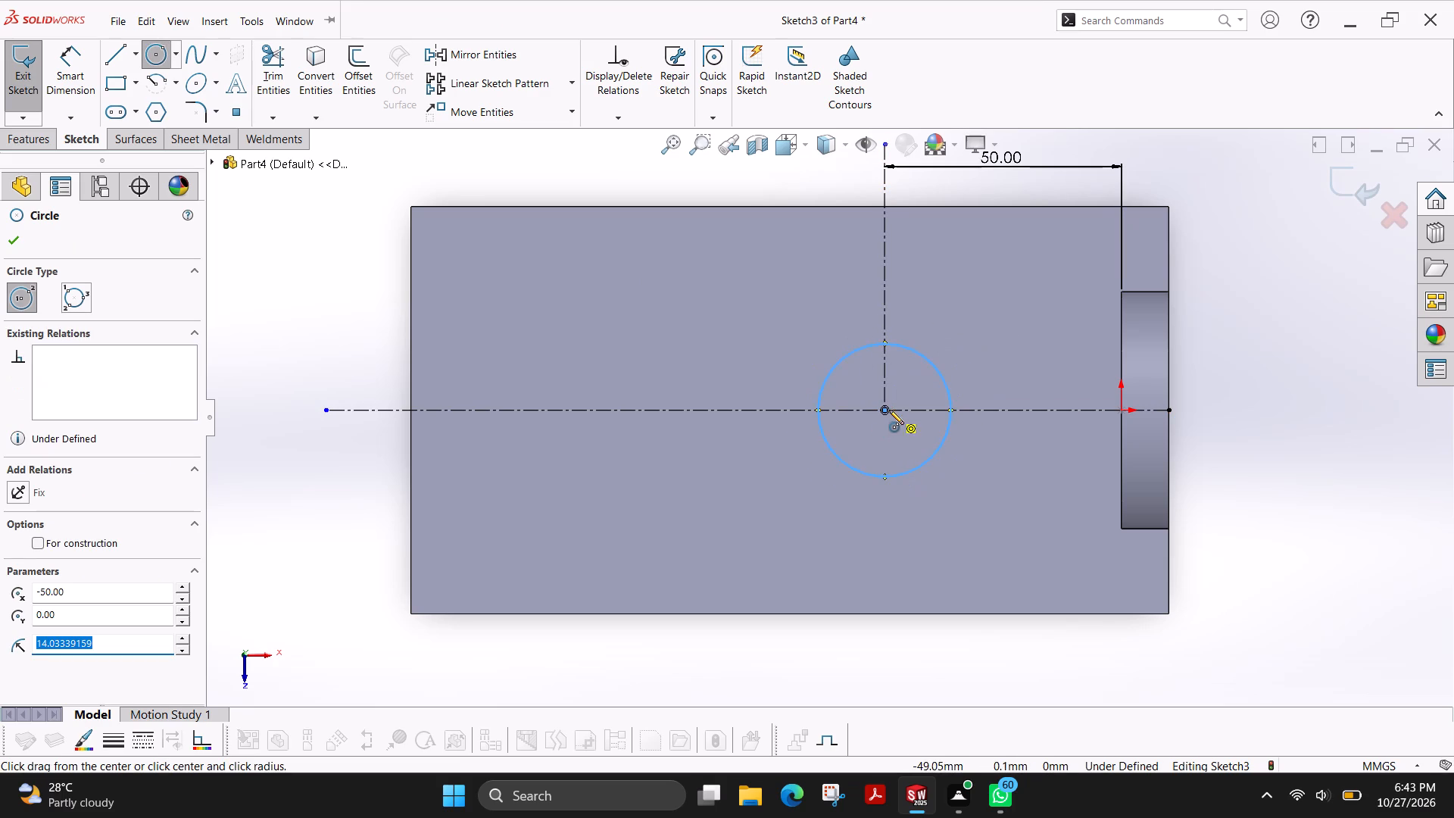
{"action": "left_click", "coordinate": [885, 410]}
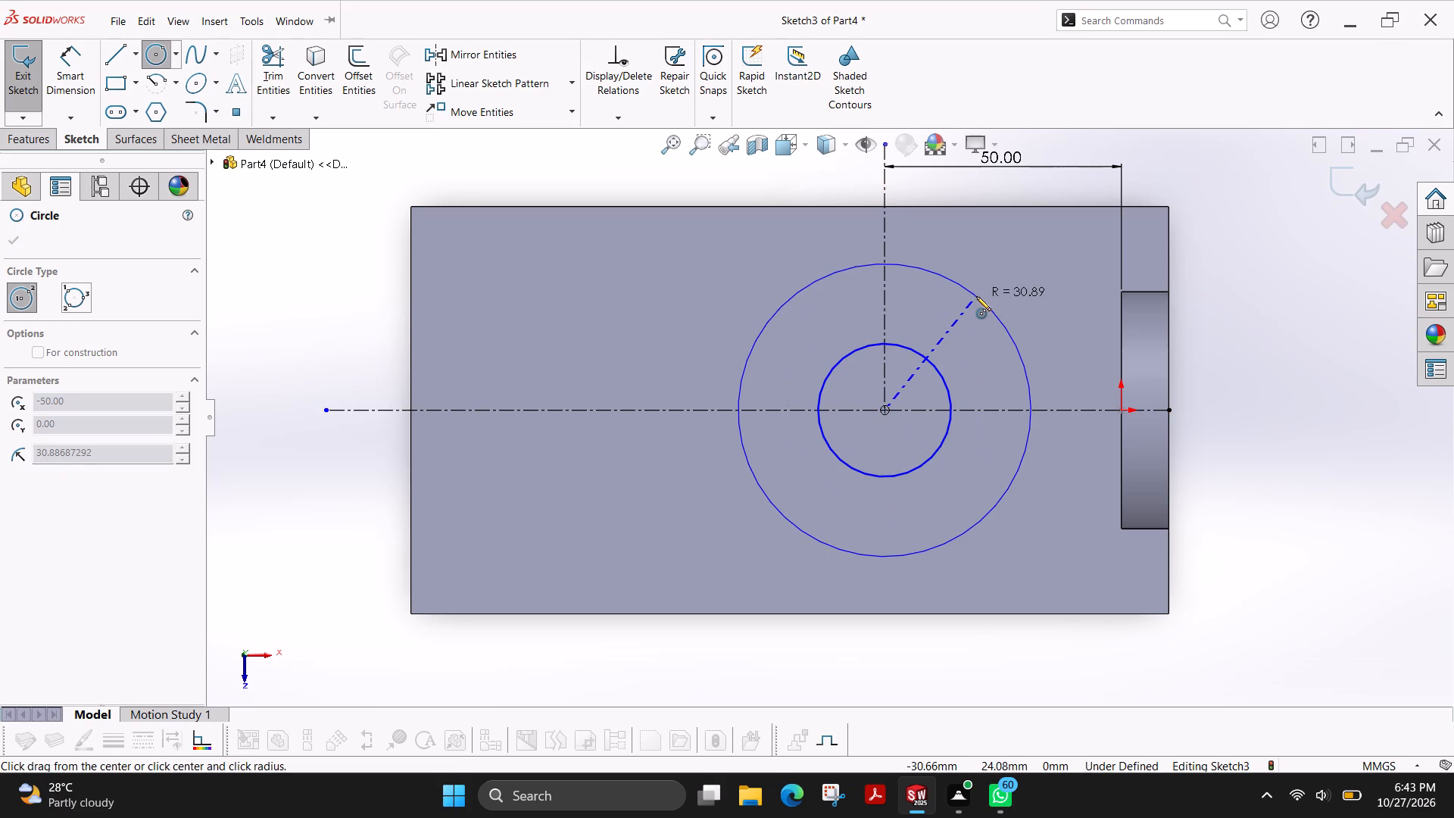
{"action": "left_click", "coordinate": [976, 296]}
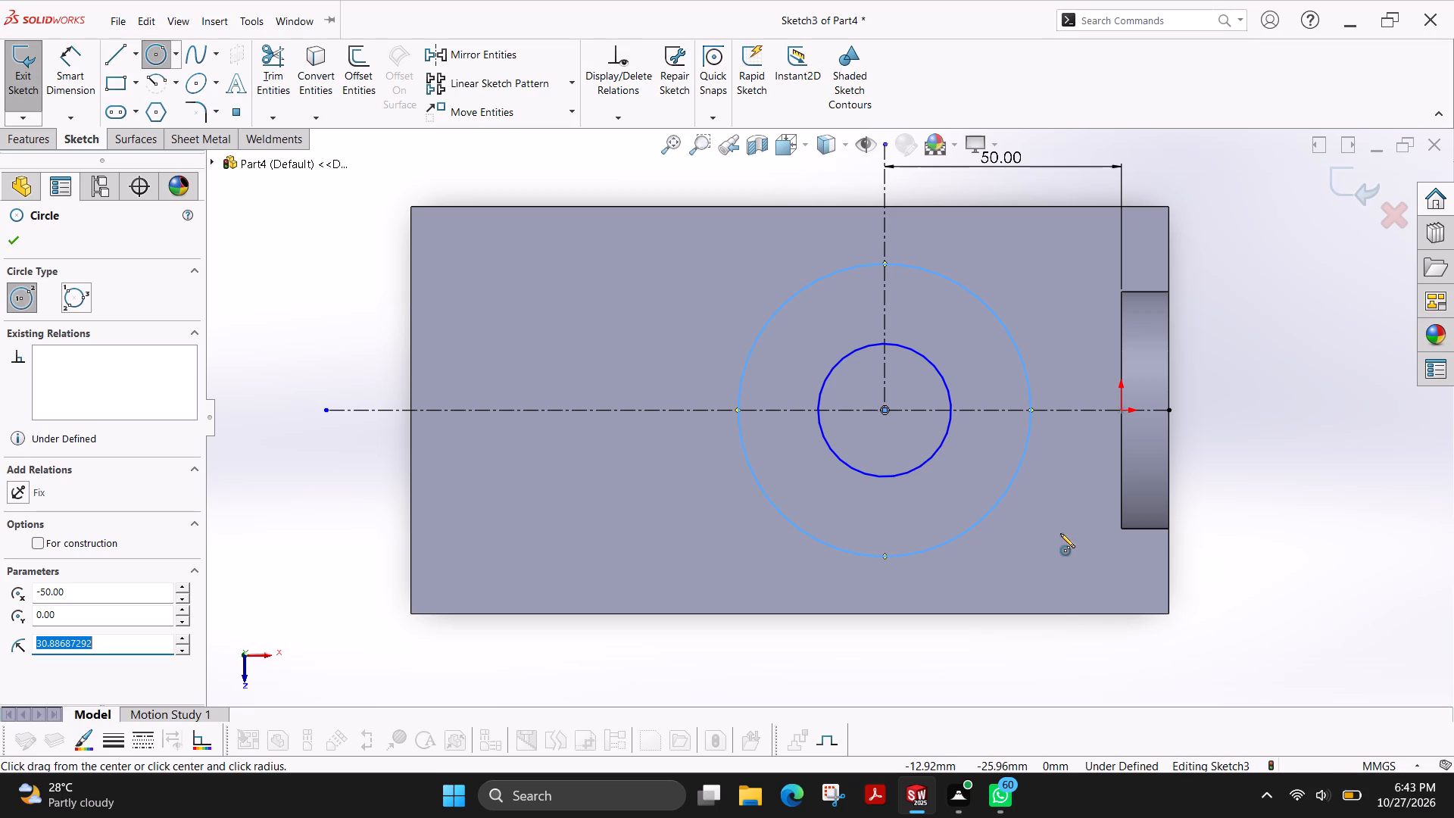
Draw a circle of about 6 mm radius on the centreline about 110 mm from the origin, and a concentric one roughly twice as large.
{"action": "left_click", "coordinate": [598, 409]}
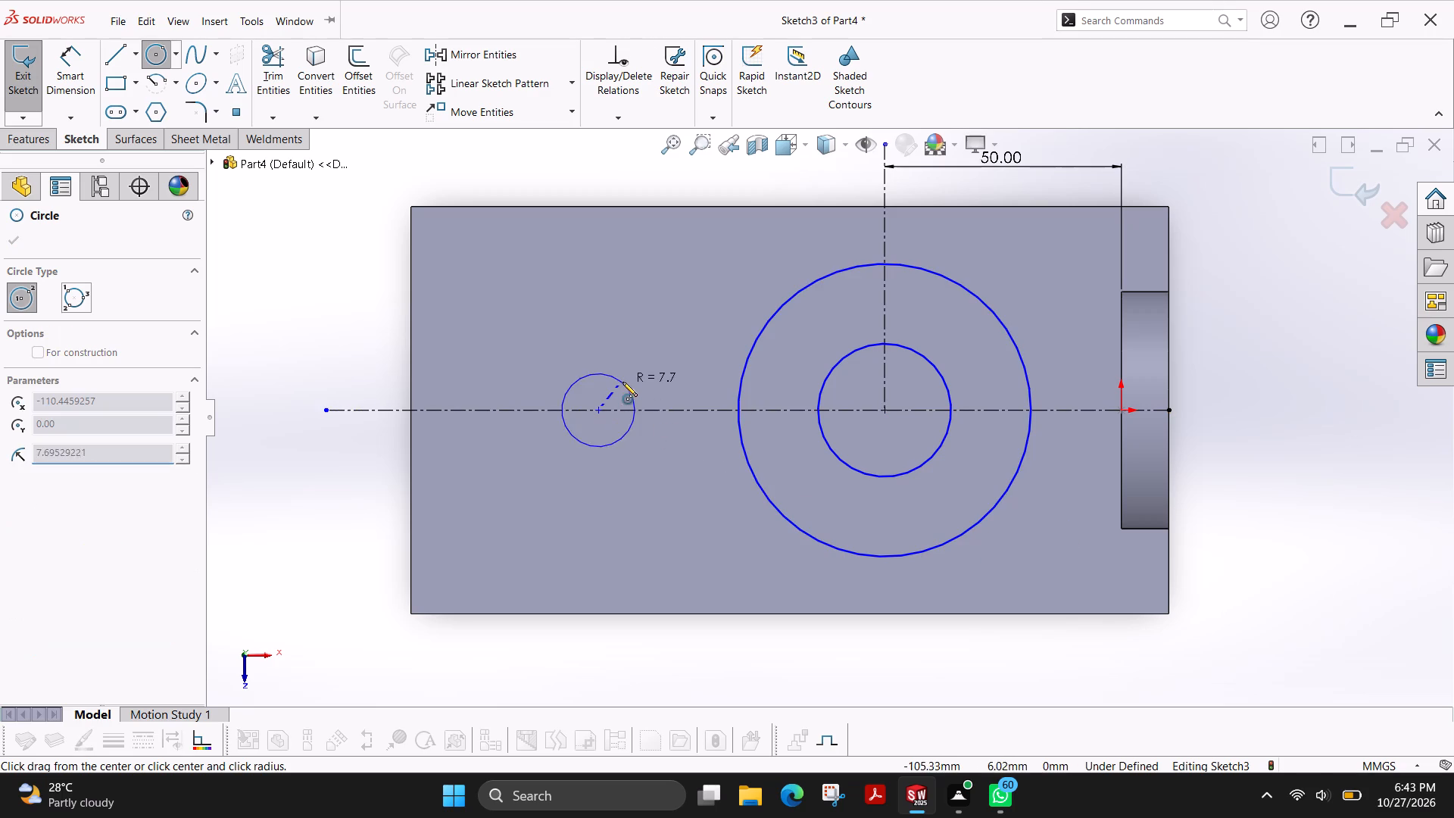
{"action": "left_click", "coordinate": [611, 386]}
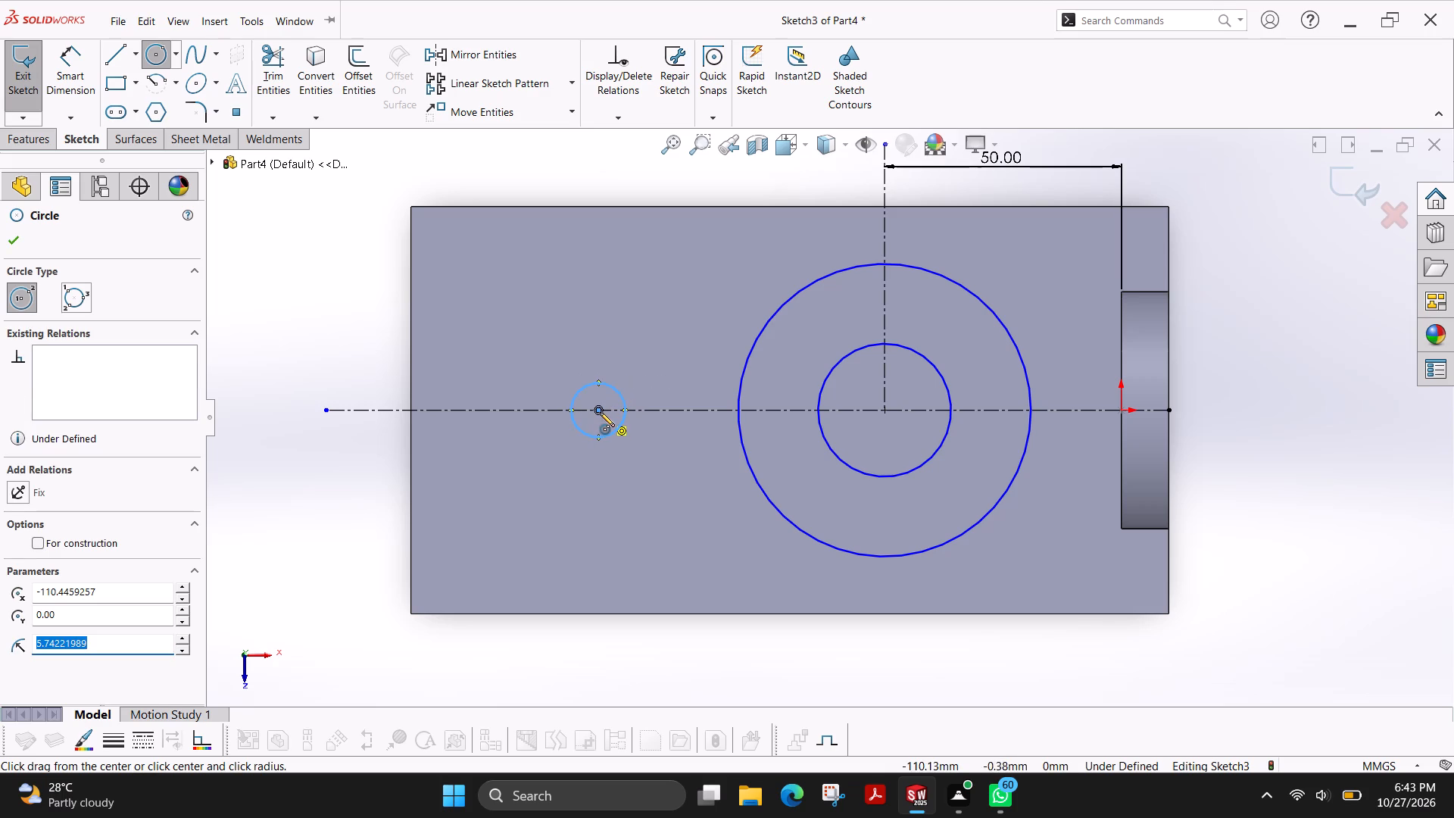
{"action": "left_click", "coordinate": [599, 412]}
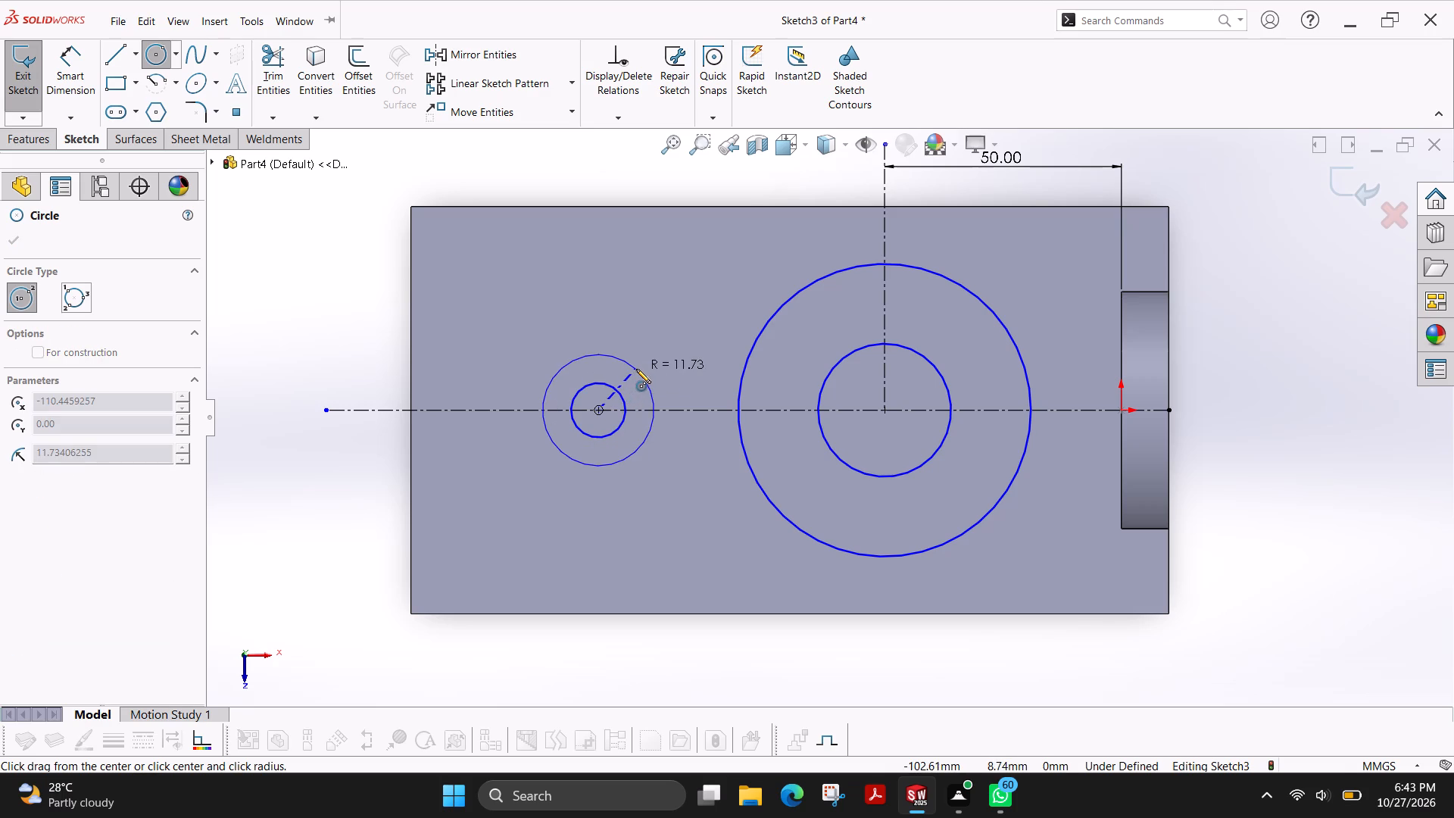
{"action": "left_click", "coordinate": [640, 367]}
{"action": "left_click", "coordinate": [18, 237]}
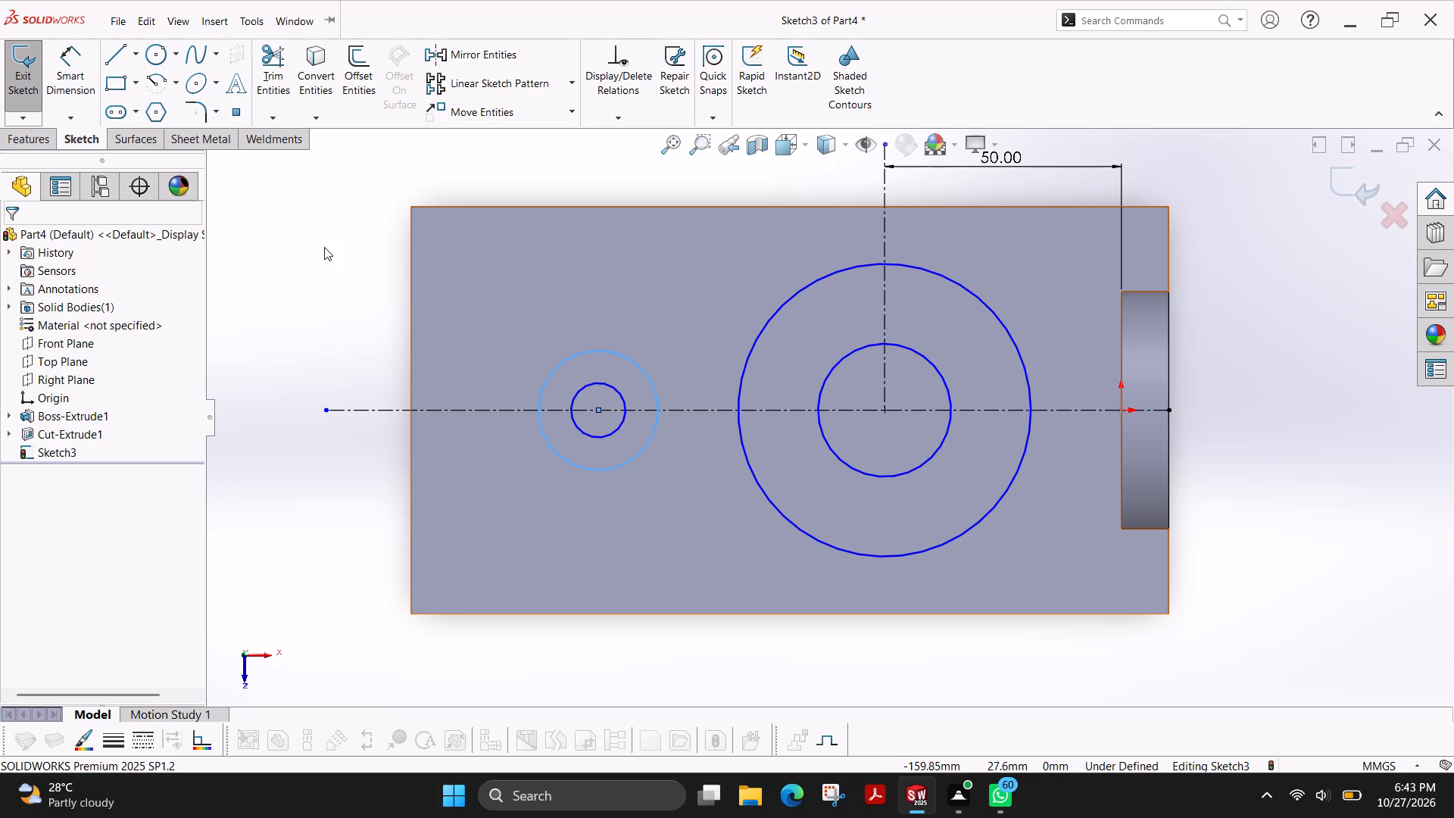
Draw a vertical construction line about 47 mm long through the centre of the two smaller circles.
{"action": "left_click", "coordinate": [124, 61]}
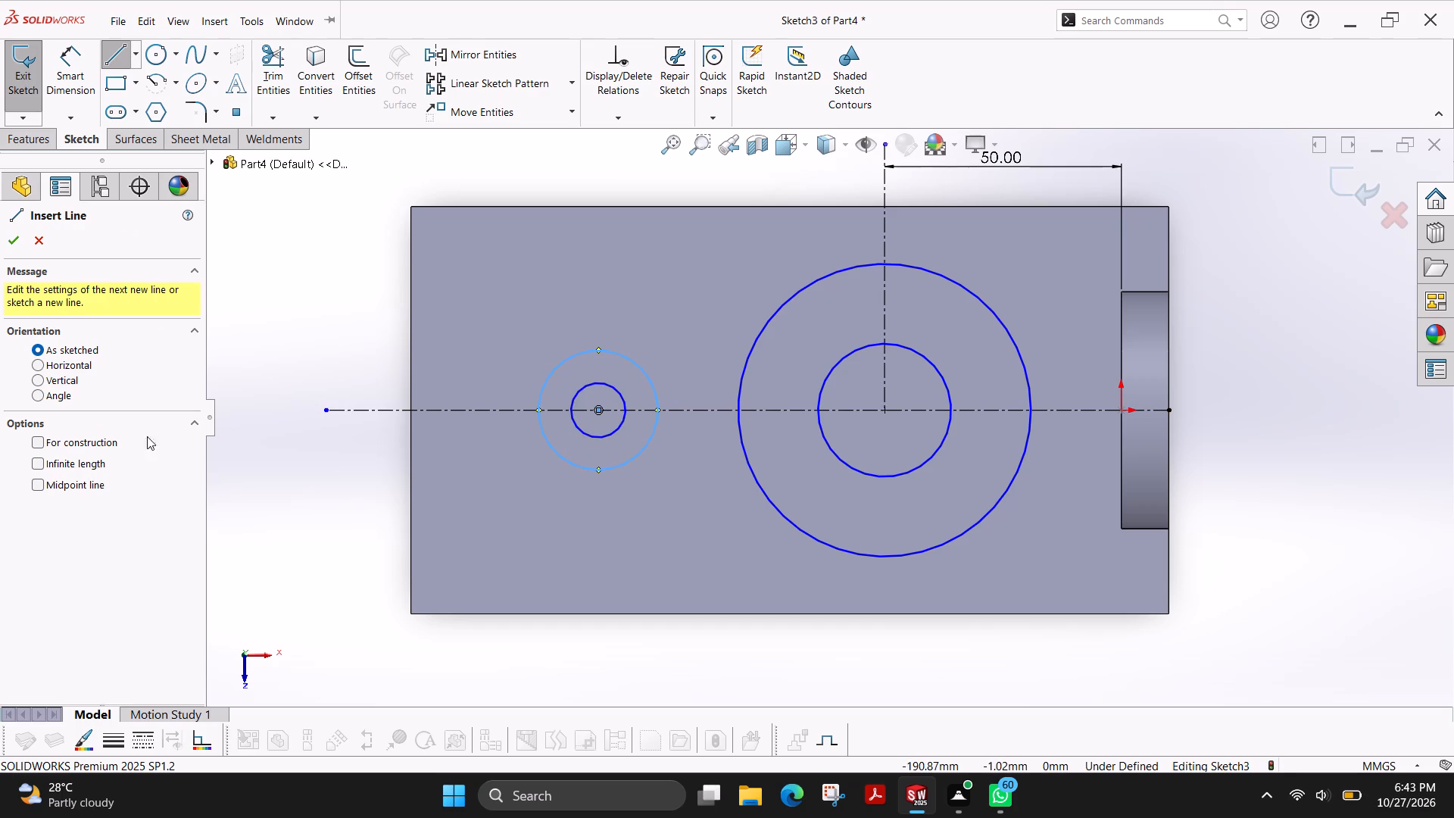
{"action": "left_click", "coordinate": [100, 442]}
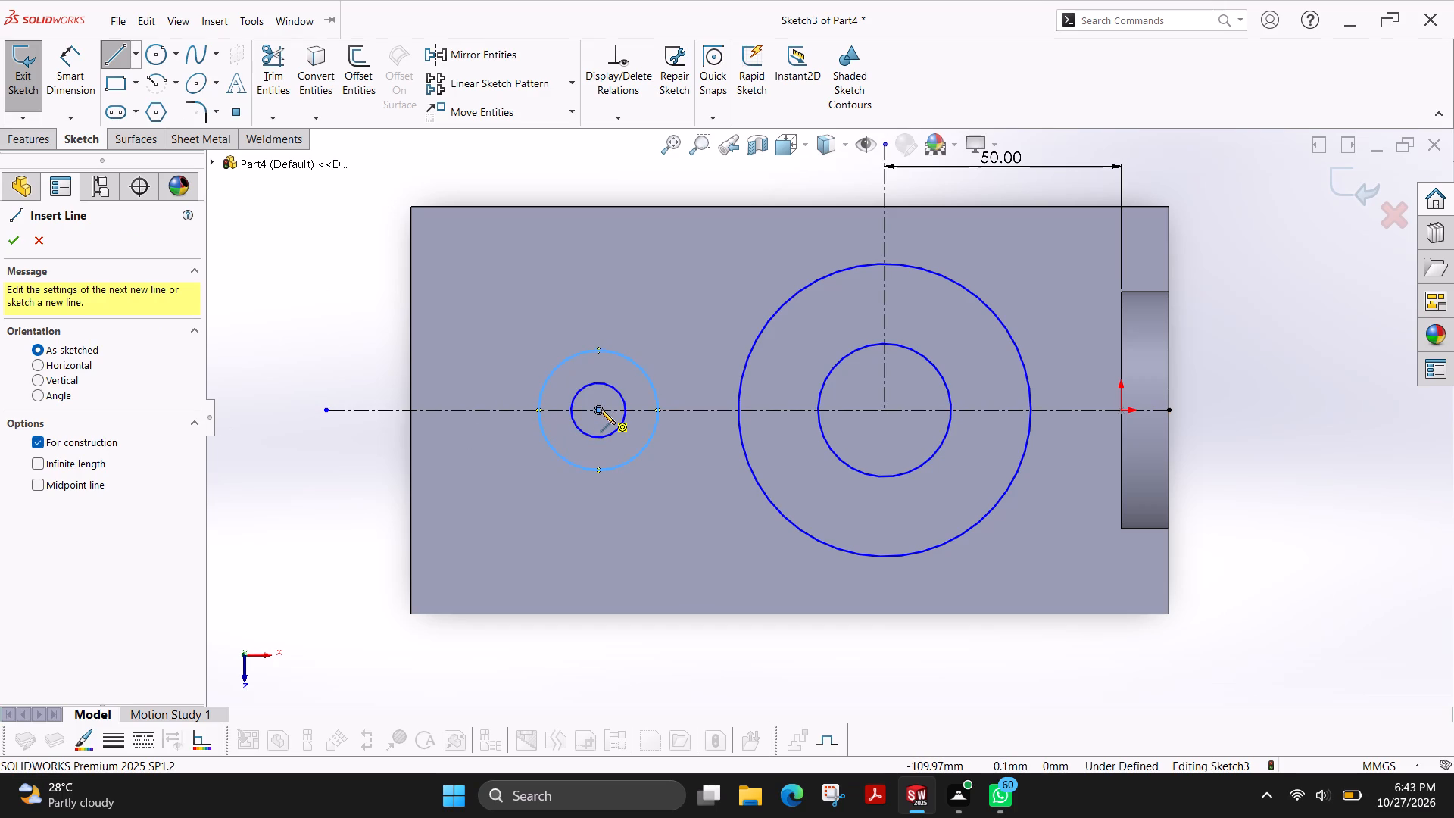
{"action": "left_click", "coordinate": [598, 293]}
{"action": "left_click", "coordinate": [602, 514]}
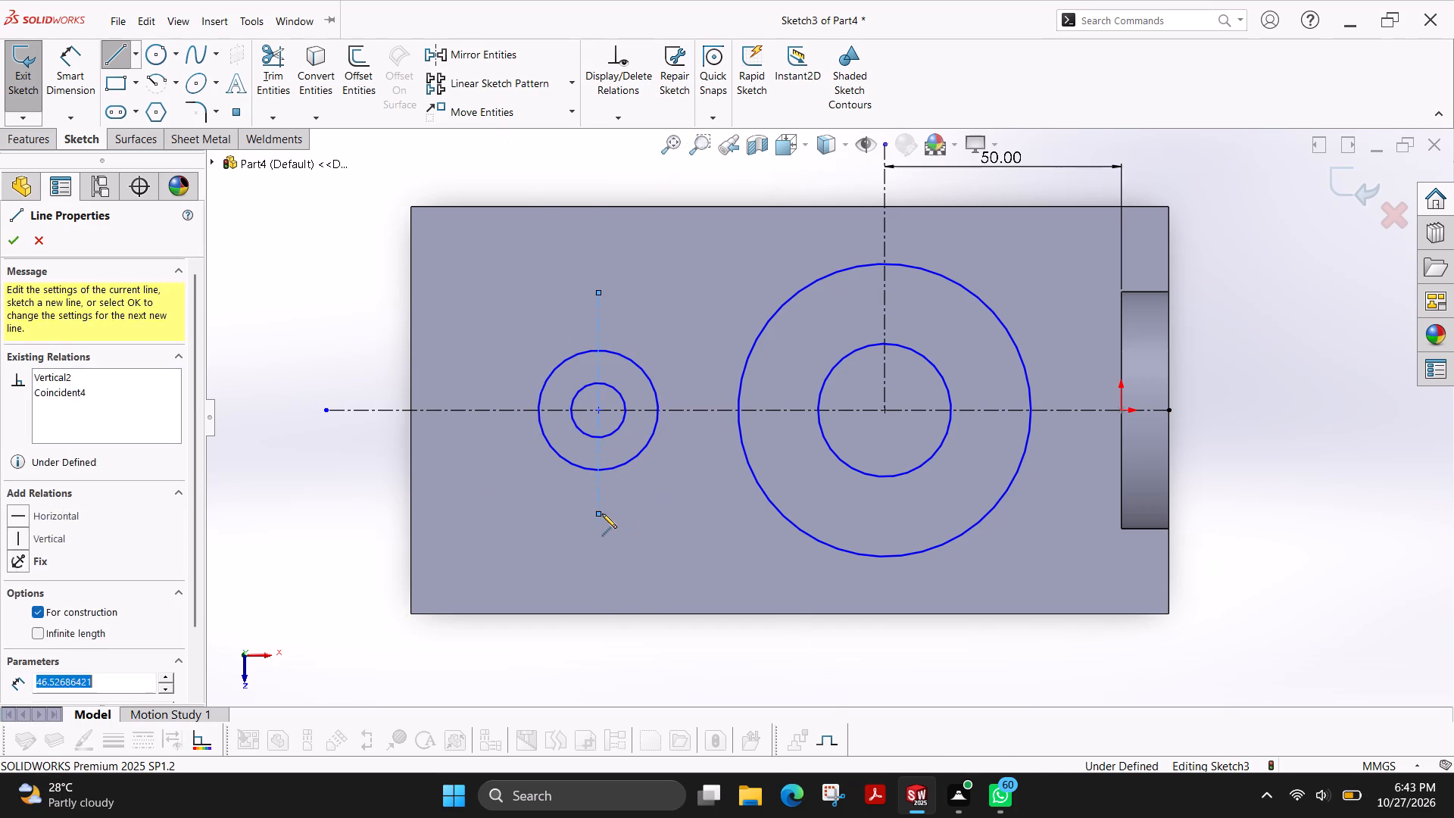
{"action": "key", "text": "Escape"}
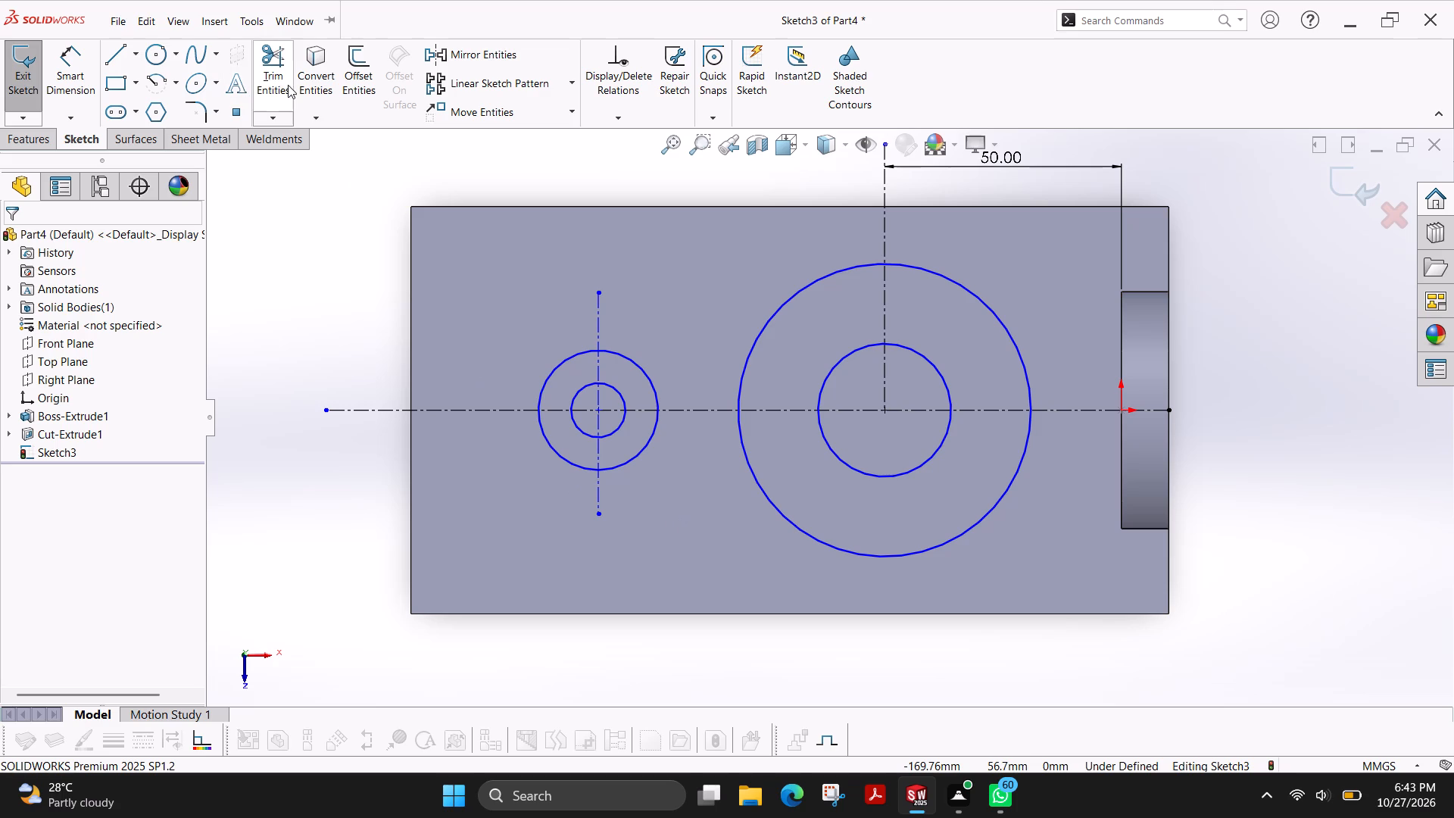
Dimension the smaller circles' vertical construction line 45 mm from the centre of the large circles.
{"action": "left_click", "coordinate": [75, 78]}
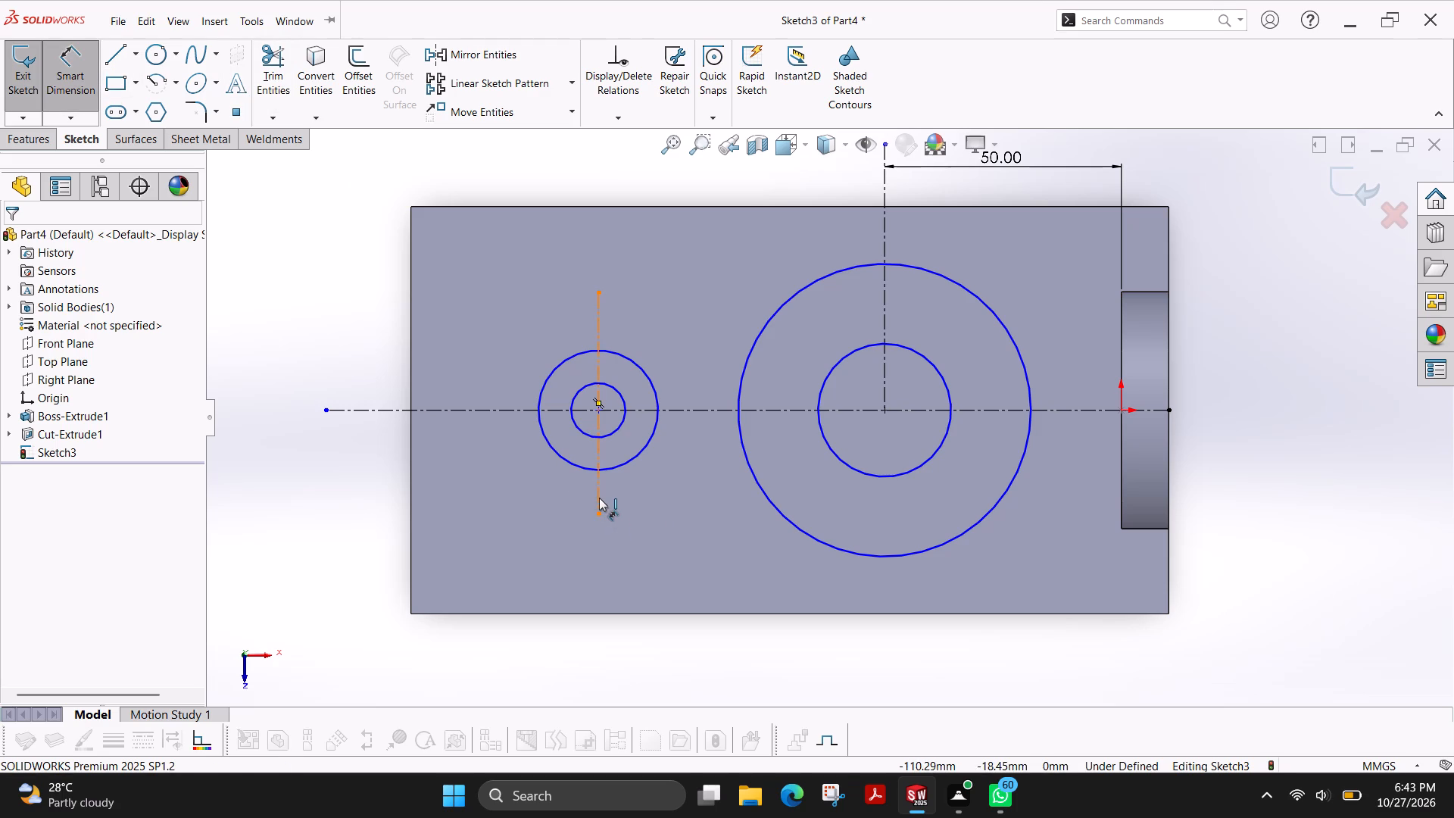
{"action": "left_click", "coordinate": [599, 498]}
{"action": "left_click", "coordinate": [885, 411]}
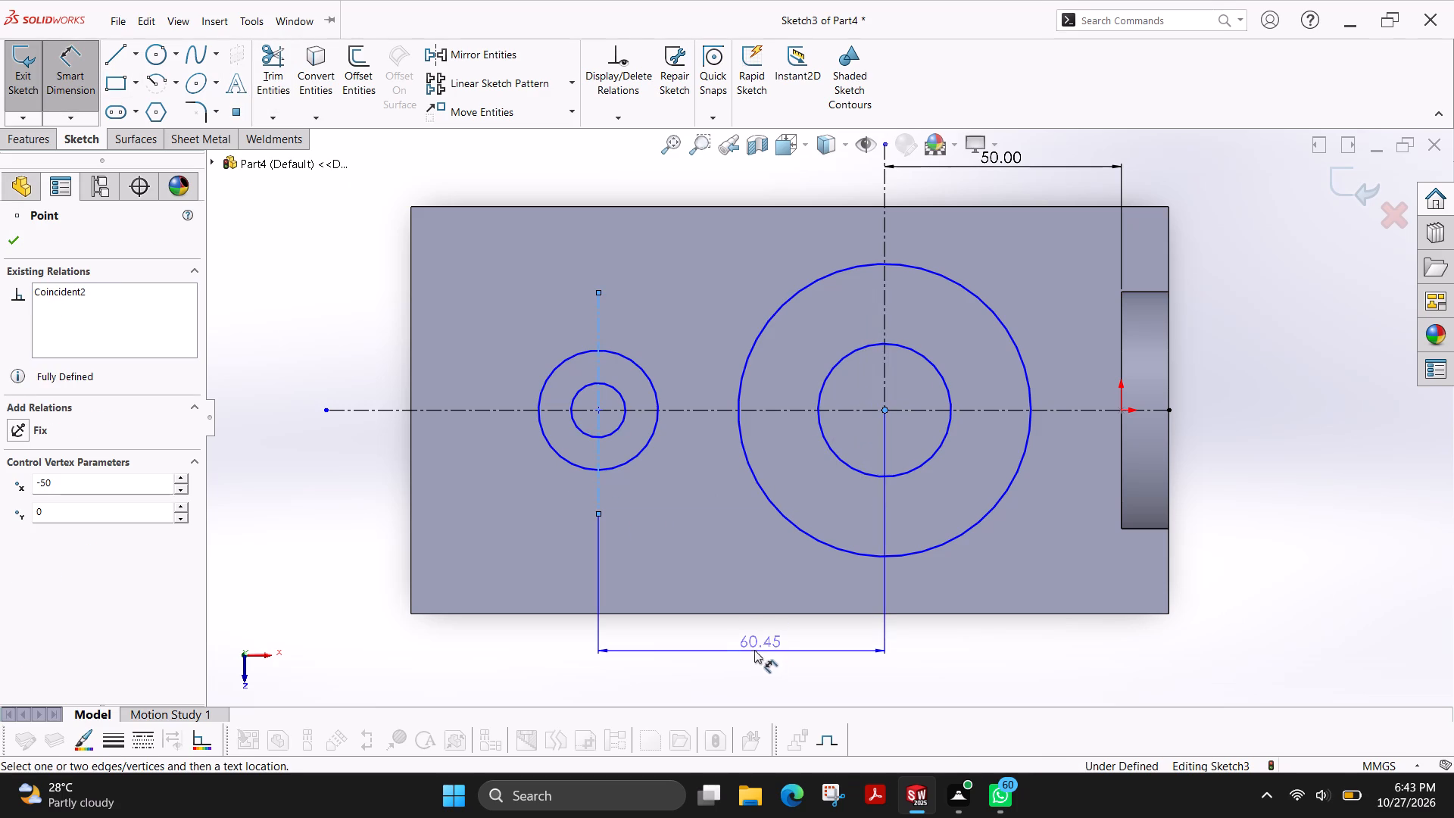
{"action": "left_click", "coordinate": [713, 664]}
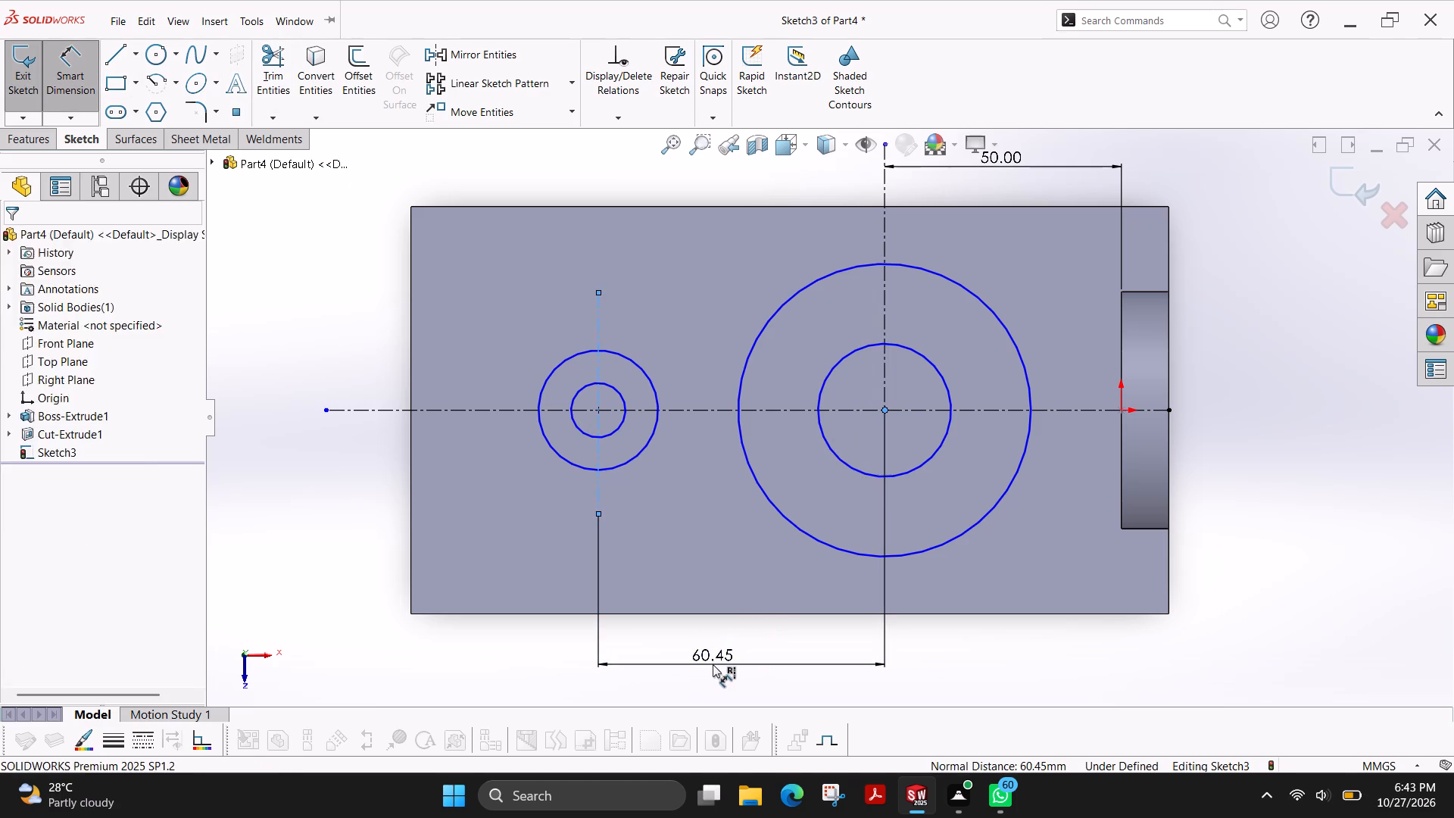
{"action": "type", "text": "45"}
{"action": "key", "text": "Return"}
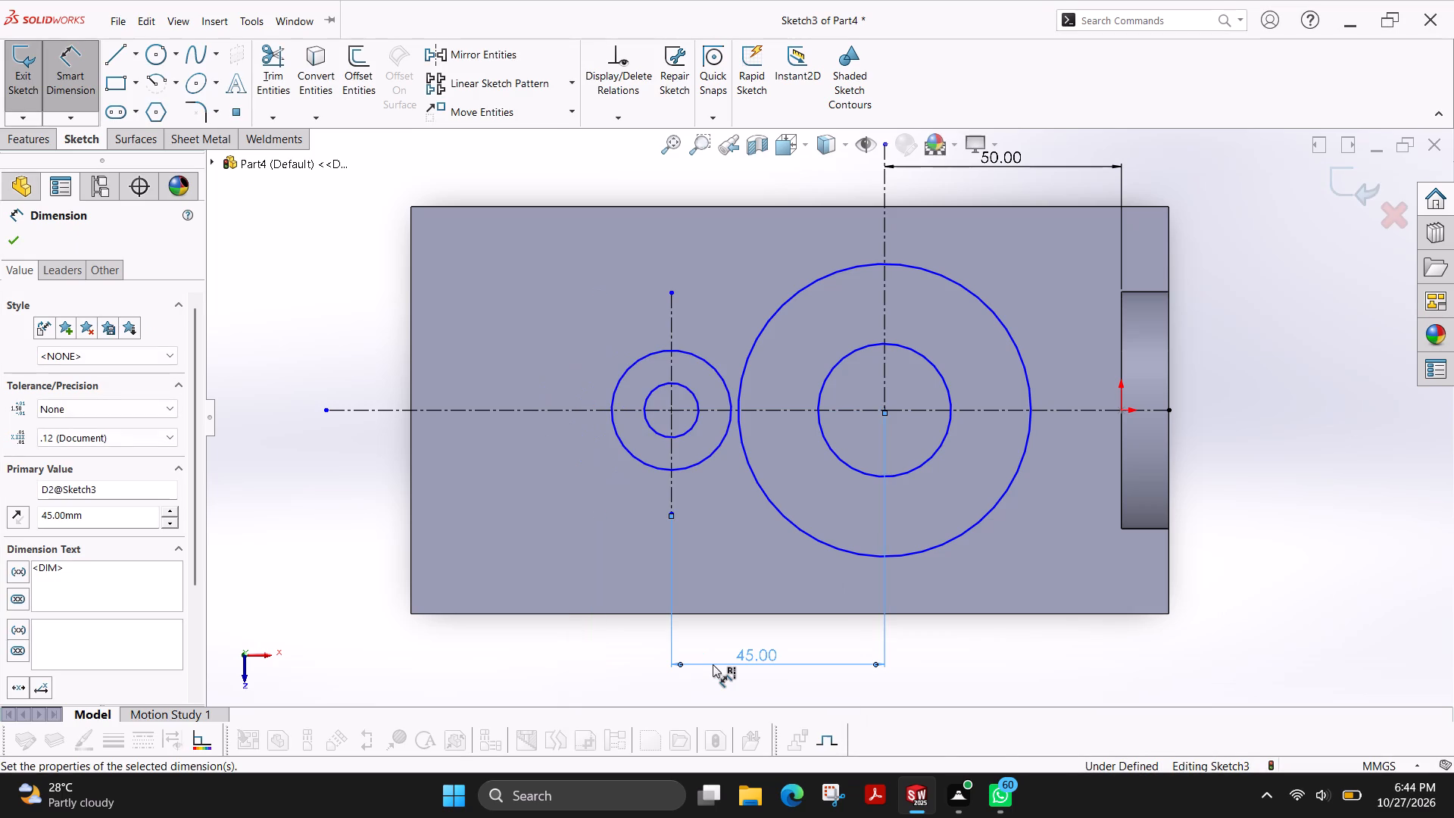
Dimension the two large concentric circles to diameters of 76 mm (outer) and 48 mm (inner).
{"action": "left_click", "coordinate": [996, 501]}
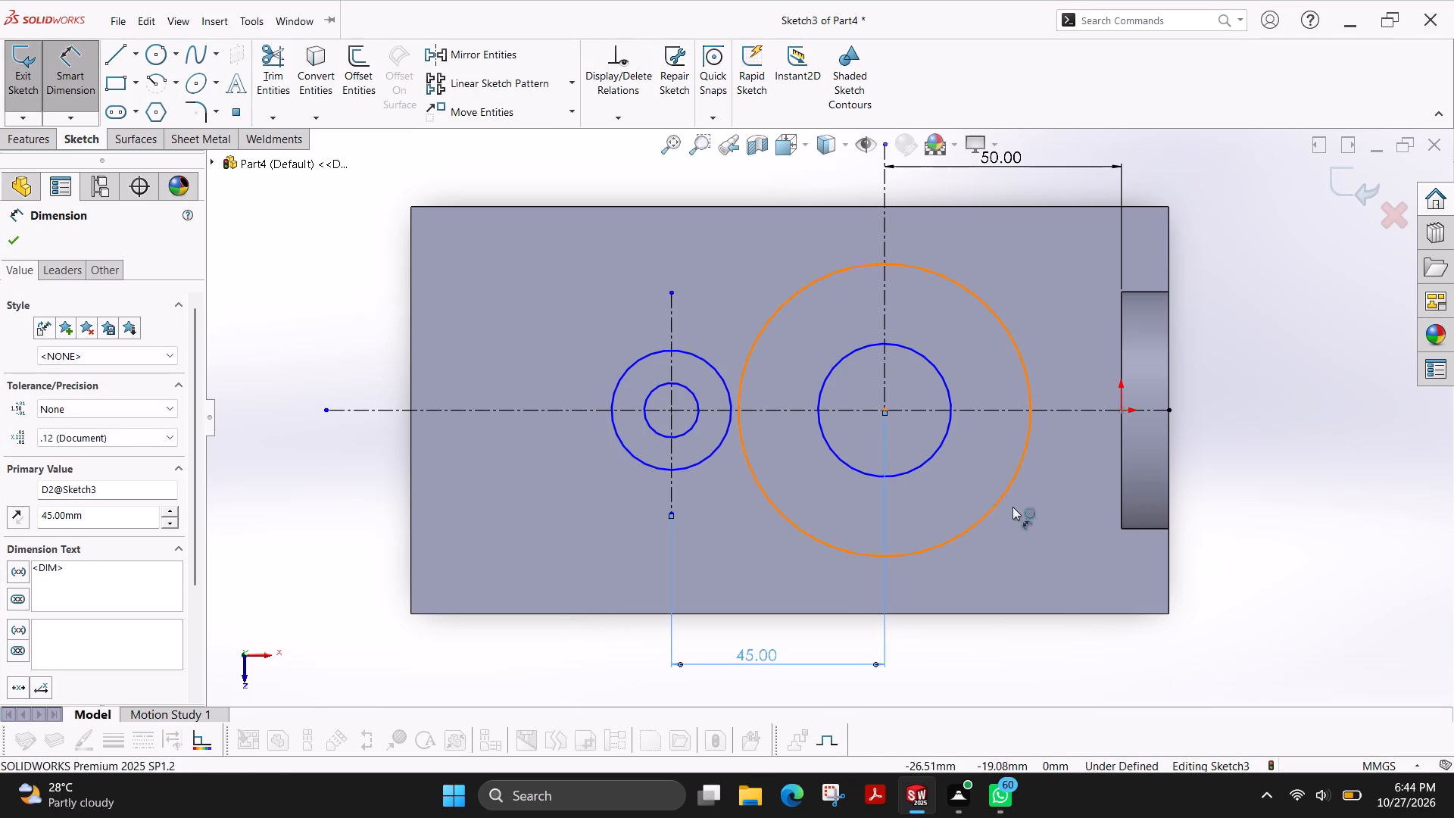
{"action": "left_click", "coordinate": [1273, 611]}
{"action": "type", "text": "38+38"}
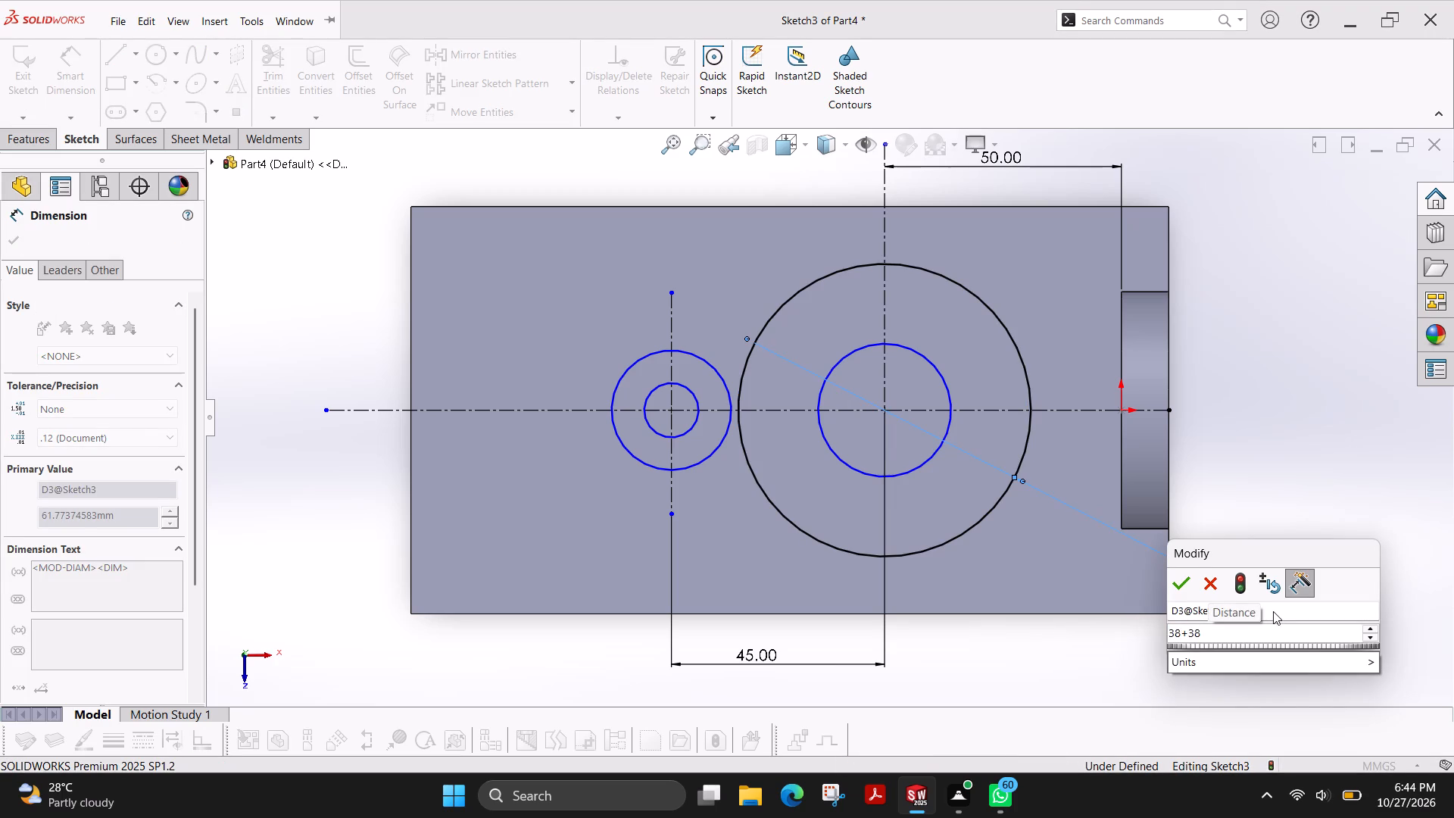
{"action": "key", "text": "Return"}
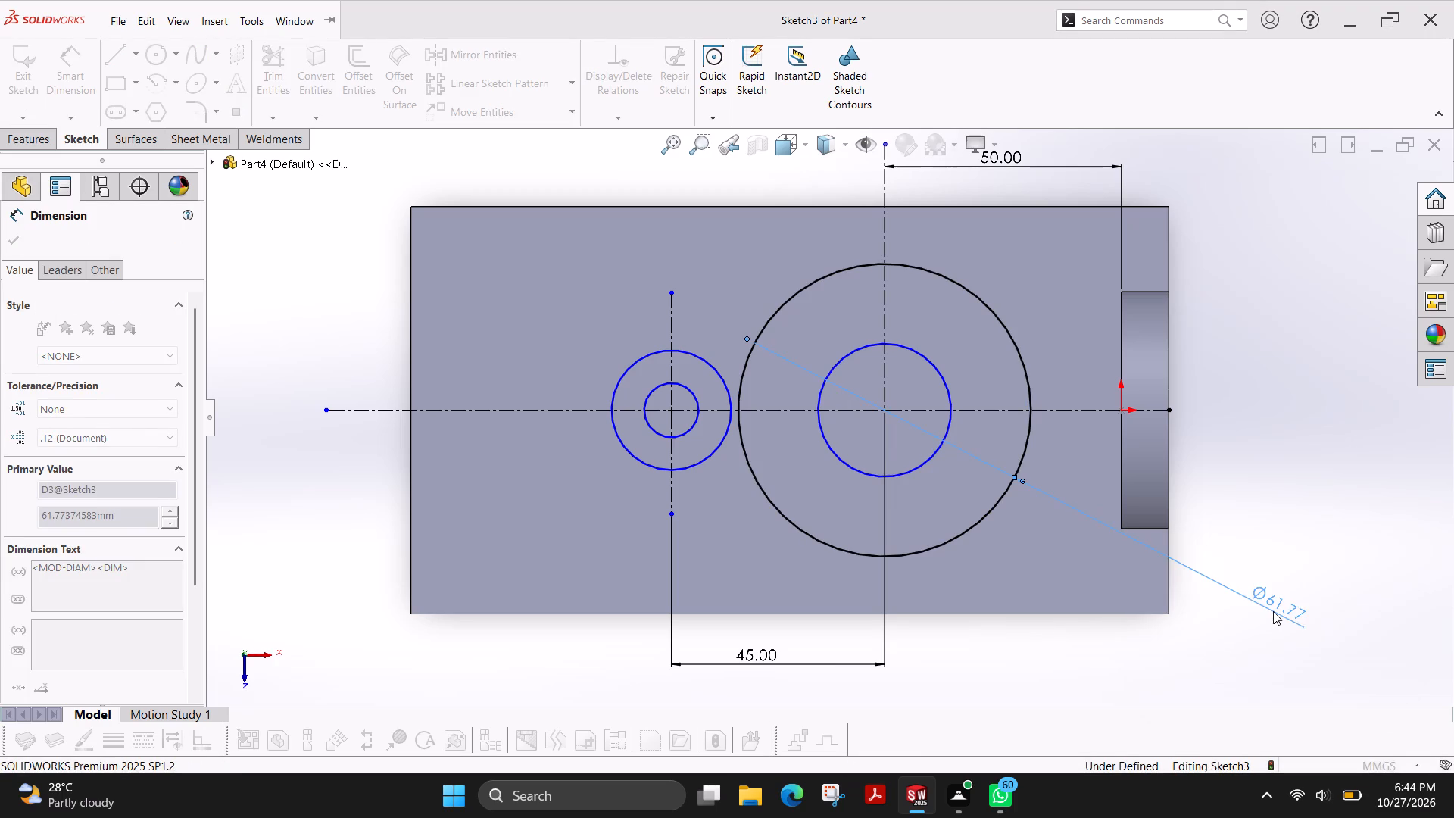
{"action": "left_click", "coordinate": [912, 473]}
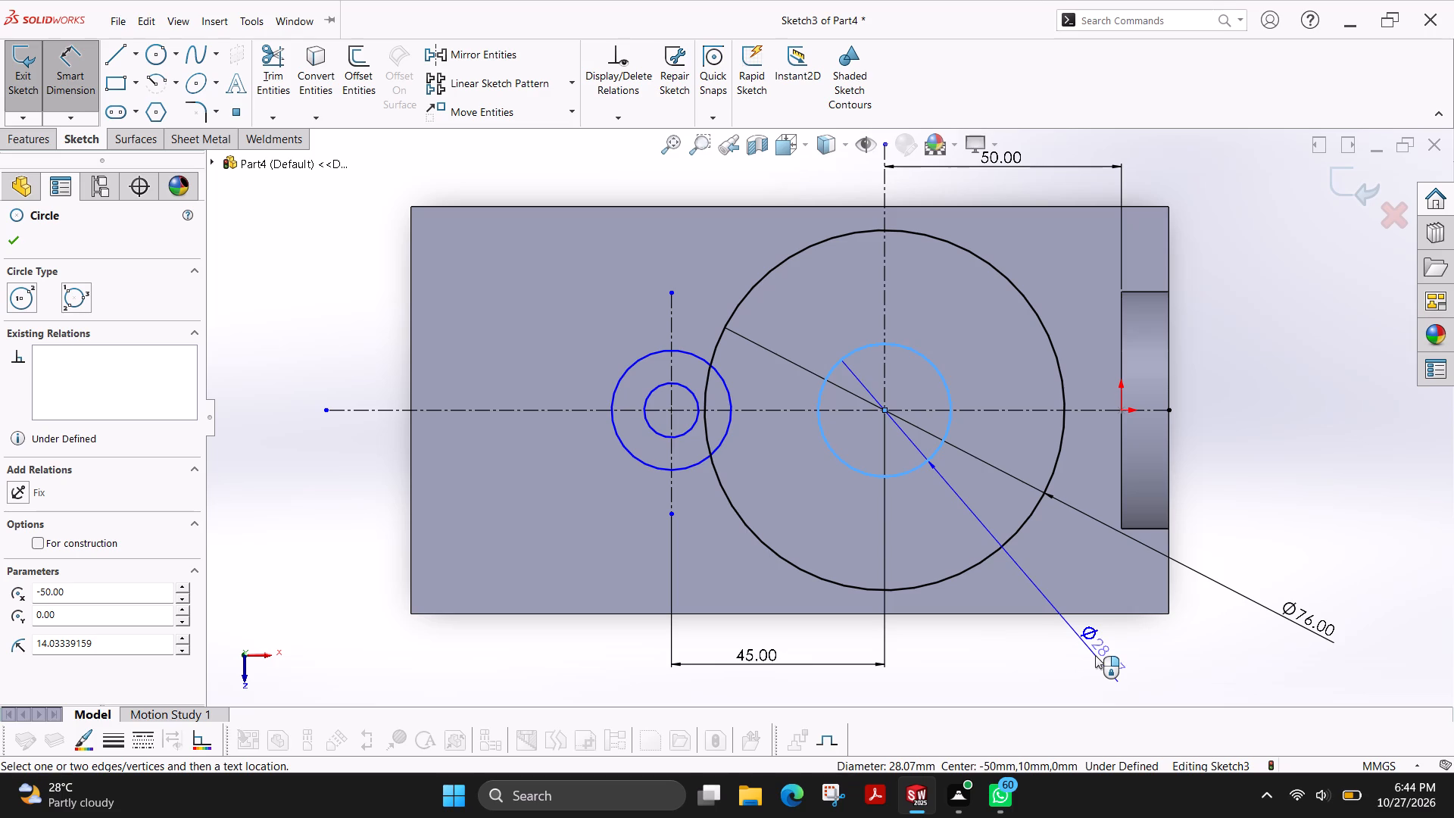
{"action": "left_click", "coordinate": [1095, 655]}
{"action": "type", "text": "24"}
{"action": "type", "text": "+24"}
{"action": "key", "text": "Return"}
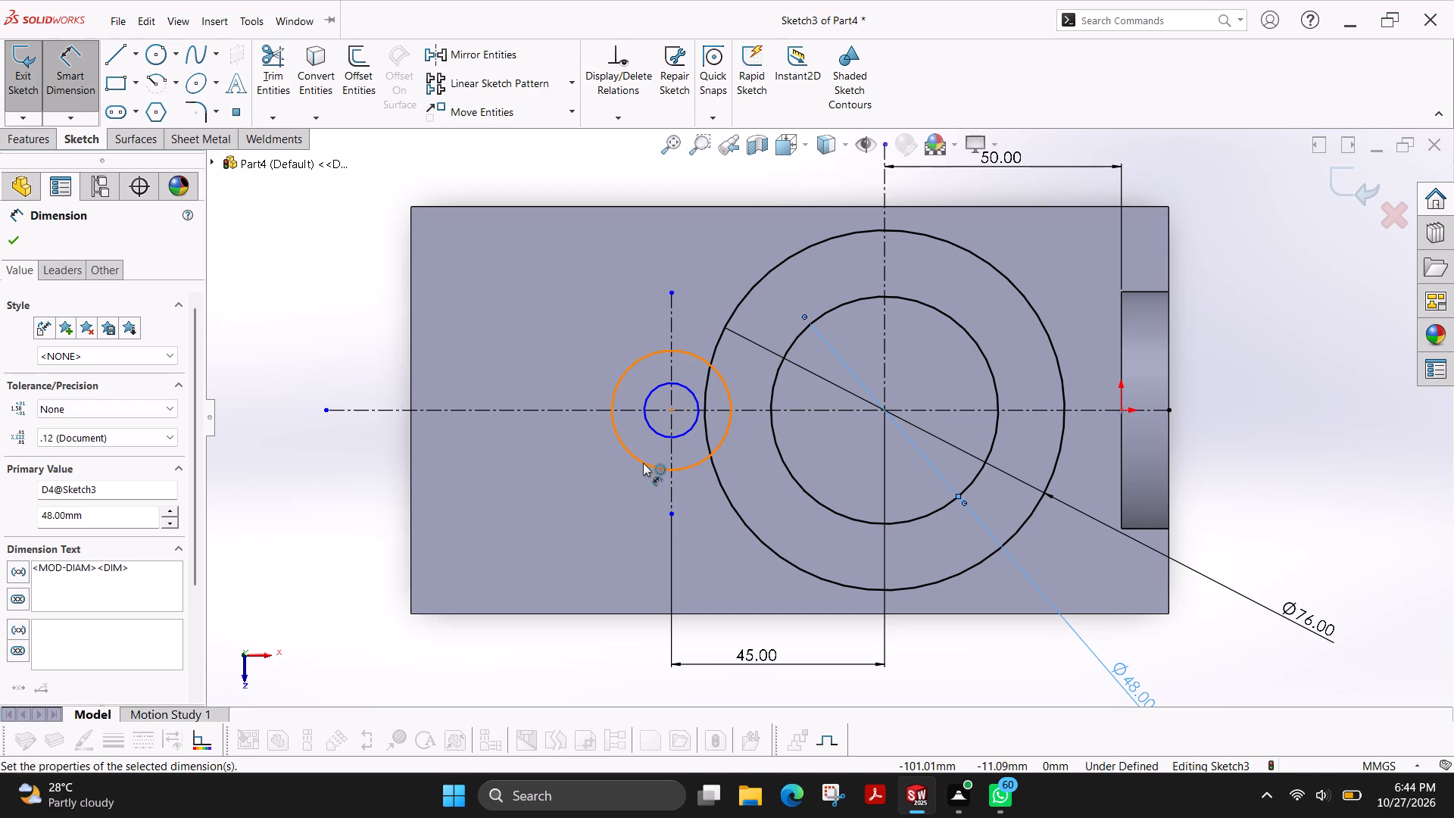
Dimension the two smaller concentric circles to diameters of 36 mm (outer) and 15 mm (inner).
{"action": "left_click", "coordinate": [643, 463]}
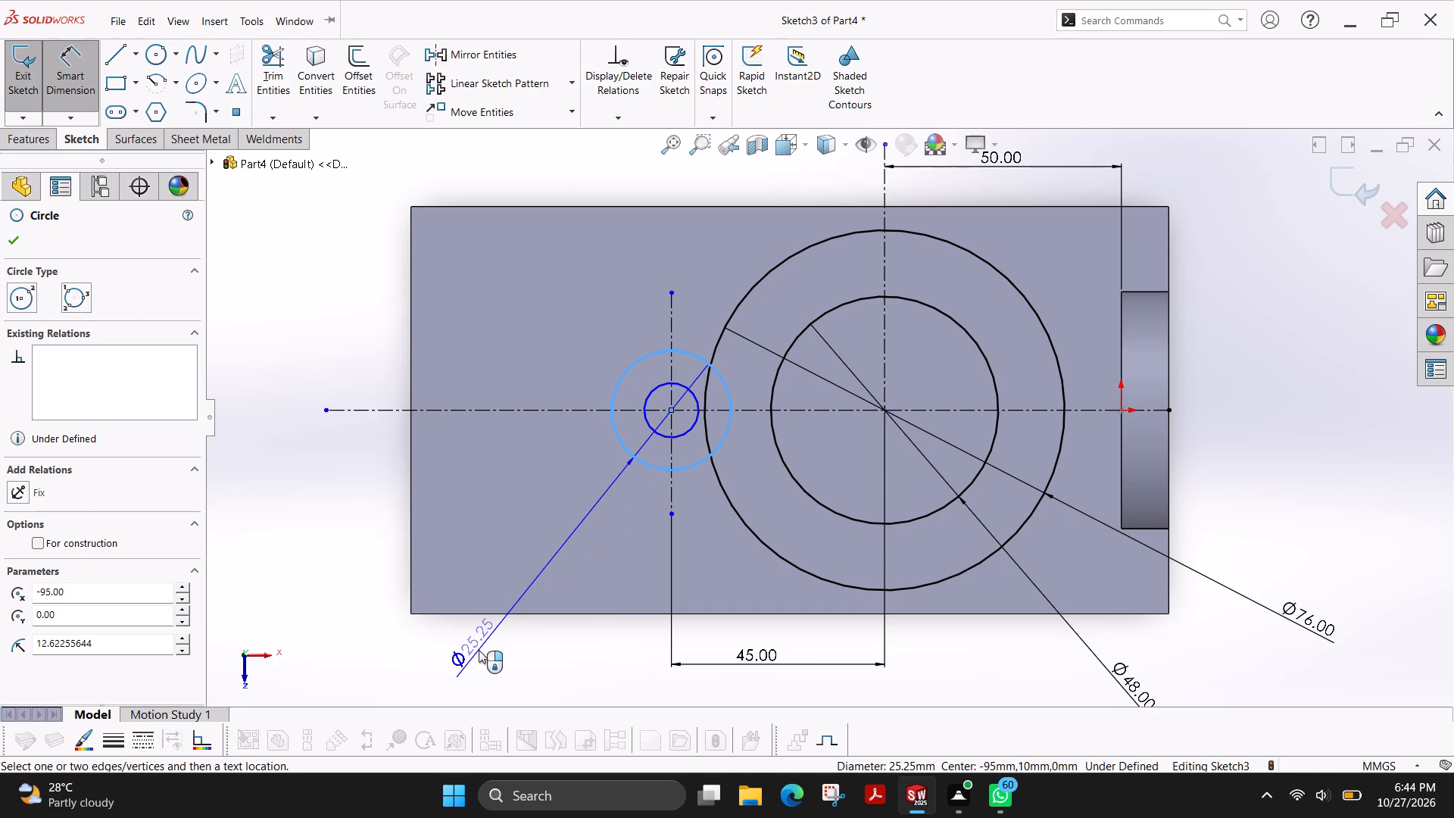
{"action": "left_click", "coordinate": [479, 650]}
{"action": "key", "text": "1"}
{"action": "type", "text": "8+"}
{"action": "key", "text": "1"}
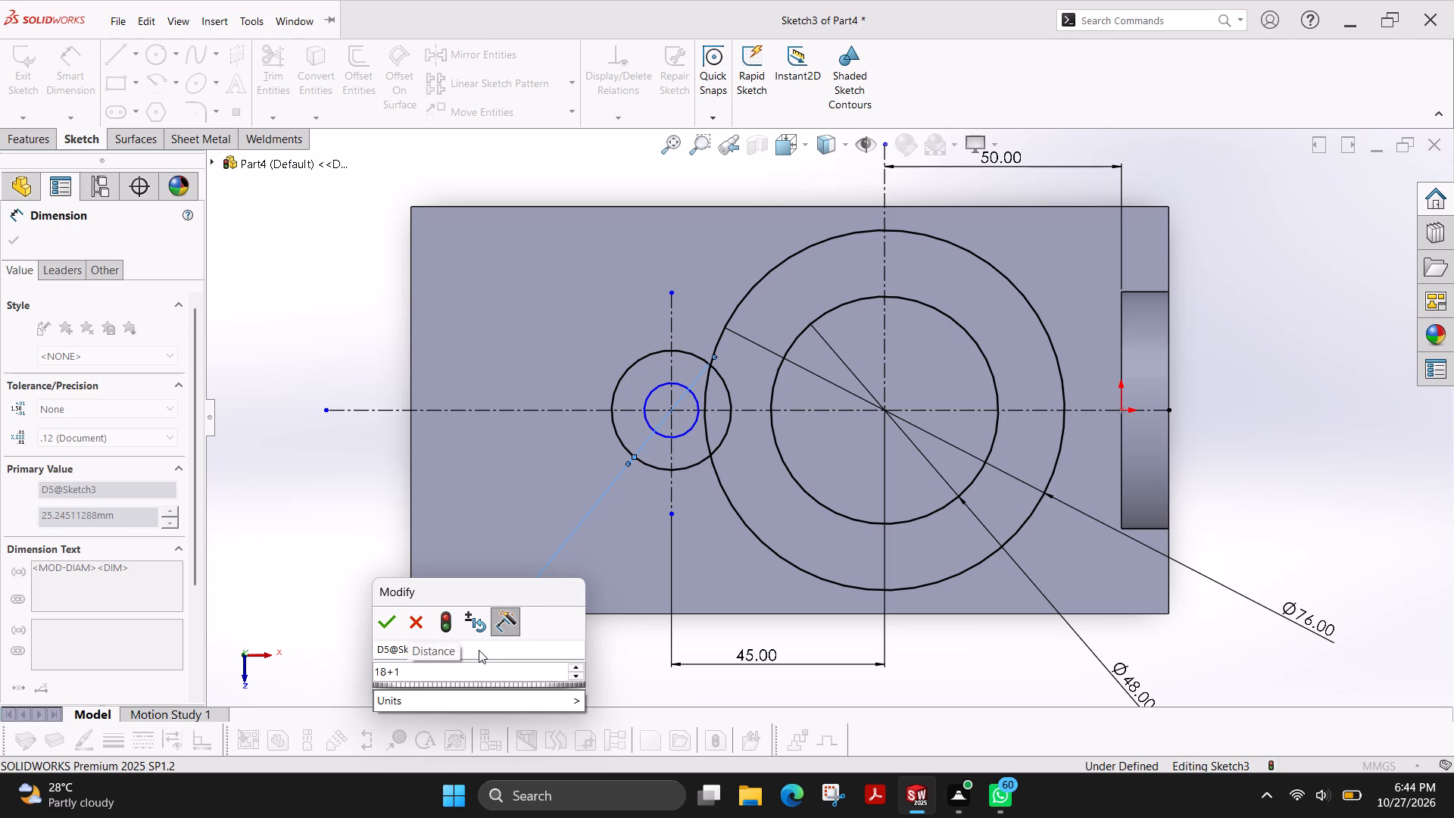
{"action": "key", "text": "8"}
{"action": "key", "text": "Return"}
{"action": "left_click", "coordinate": [652, 425]}
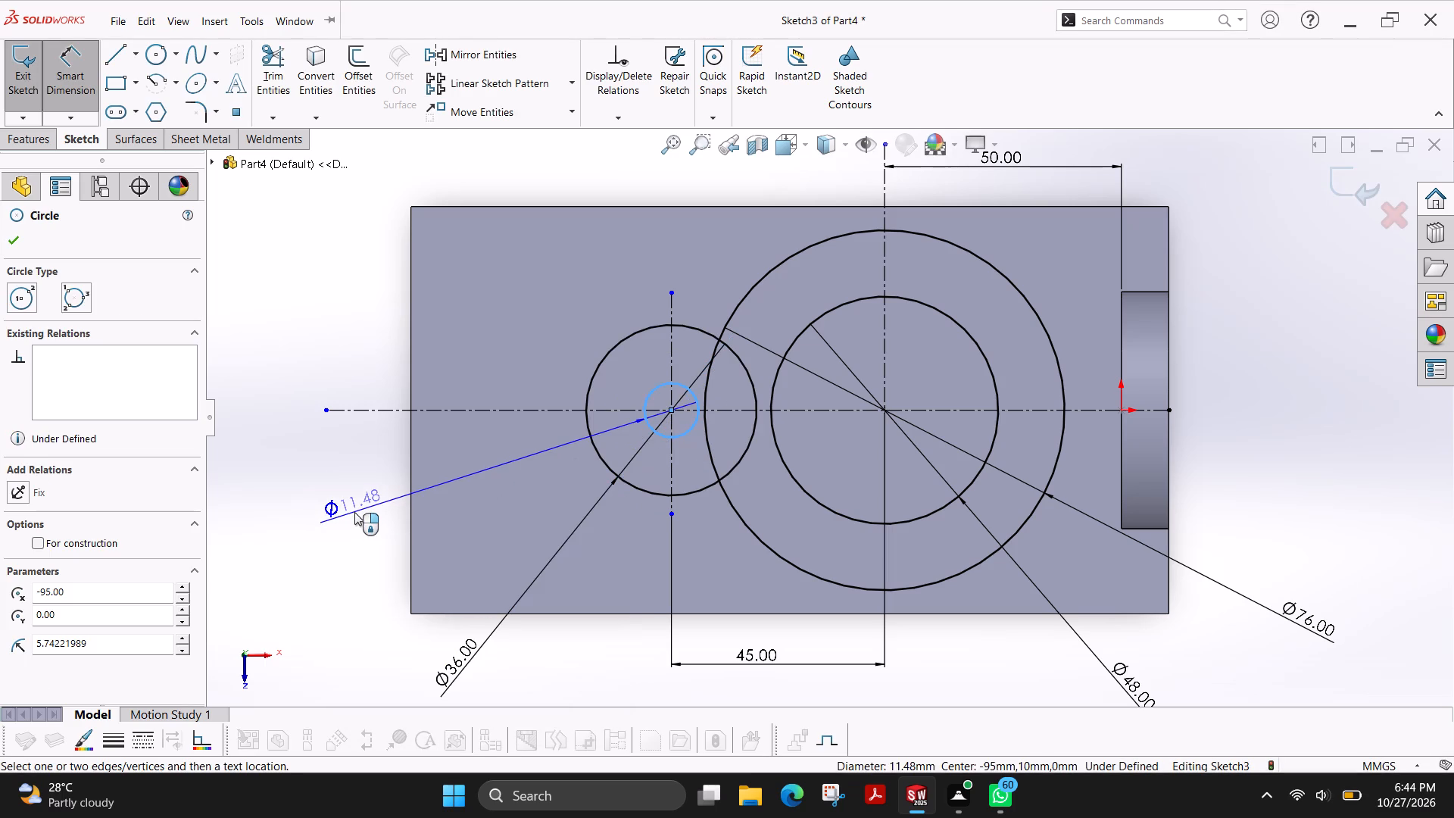
{"action": "type", "text": "15"}
{"action": "key", "text": "Return"}
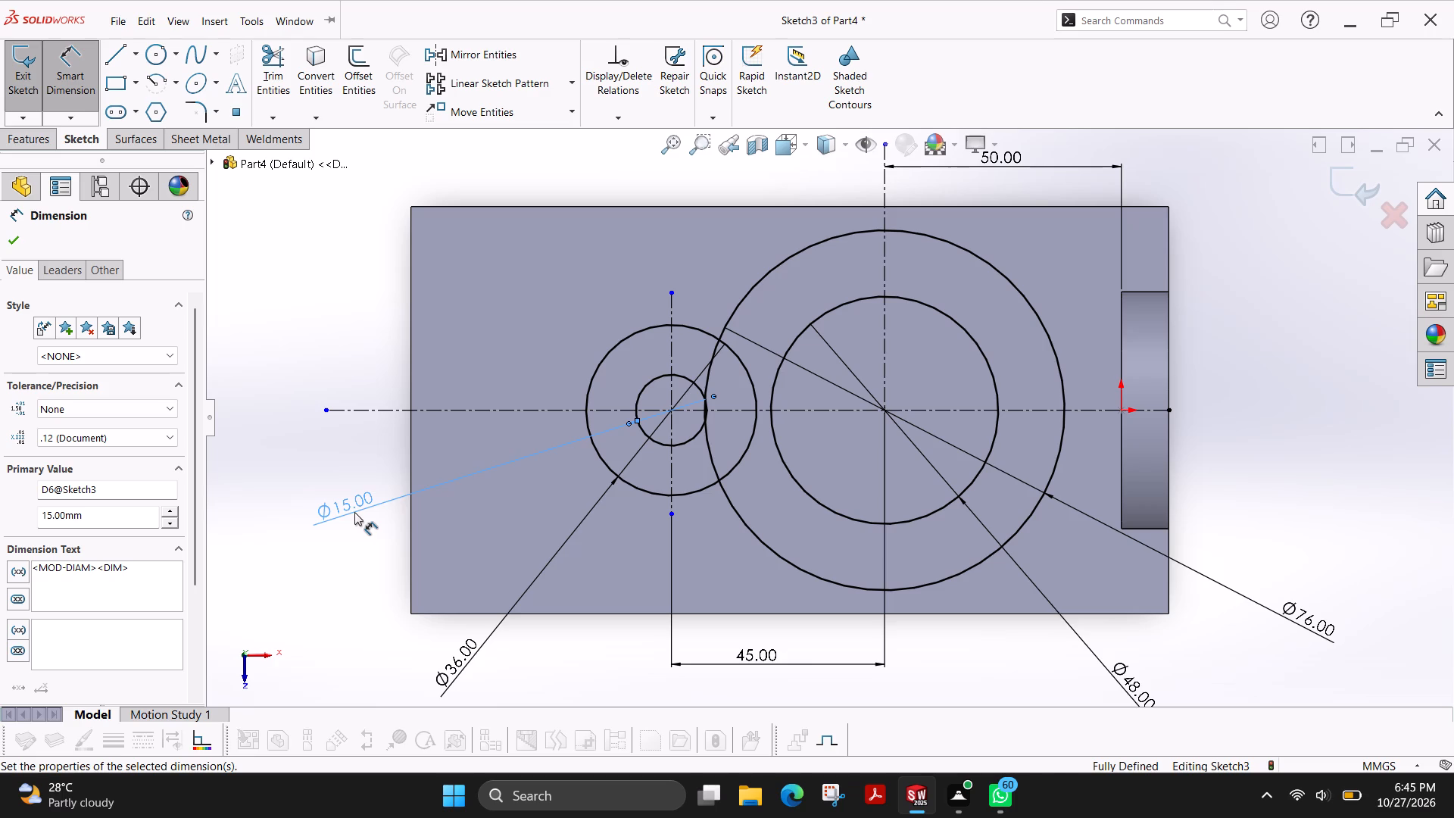
{"action": "left_click", "coordinate": [8, 251]}
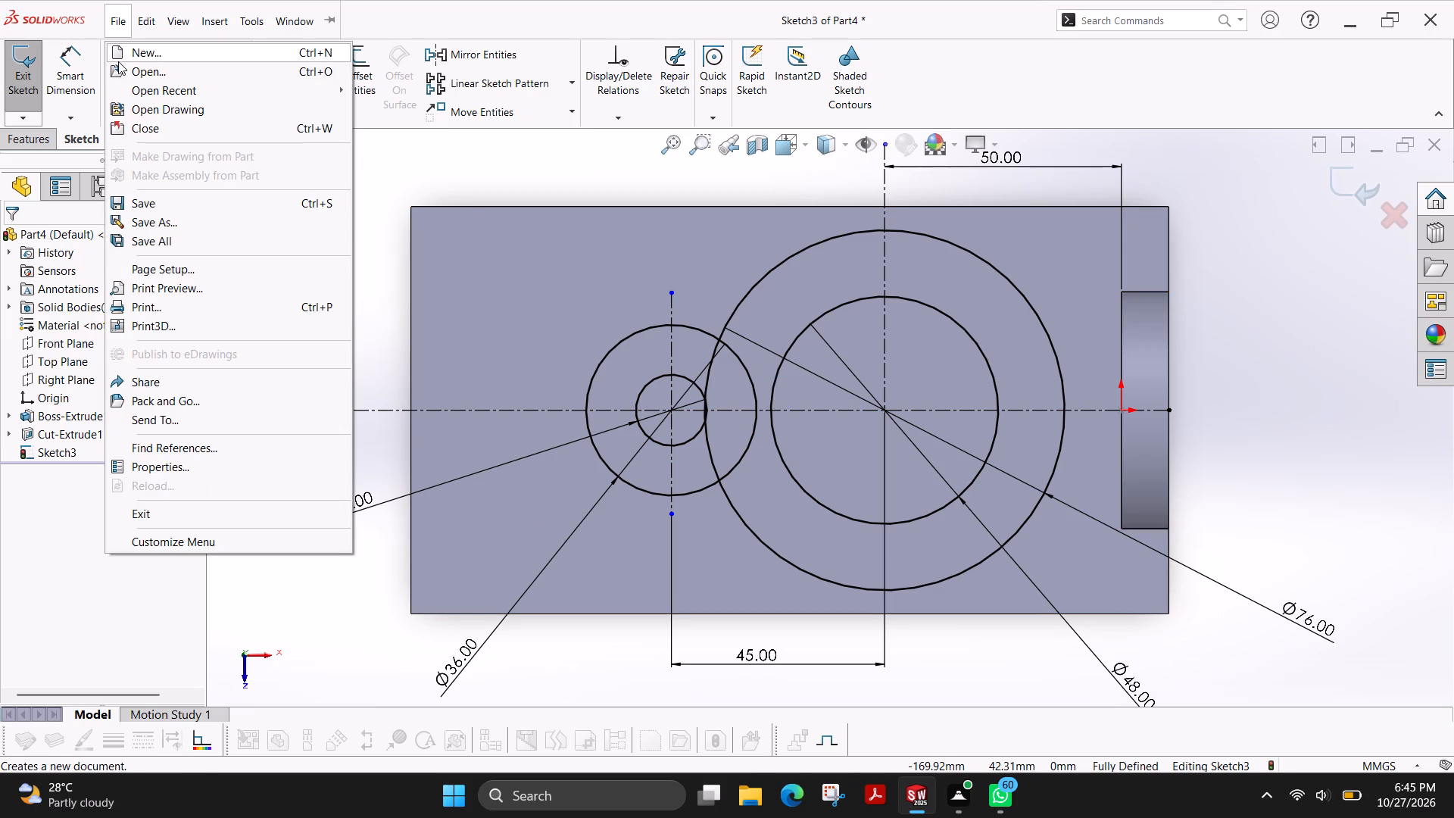
{"action": "left_click", "coordinate": [403, 149]}
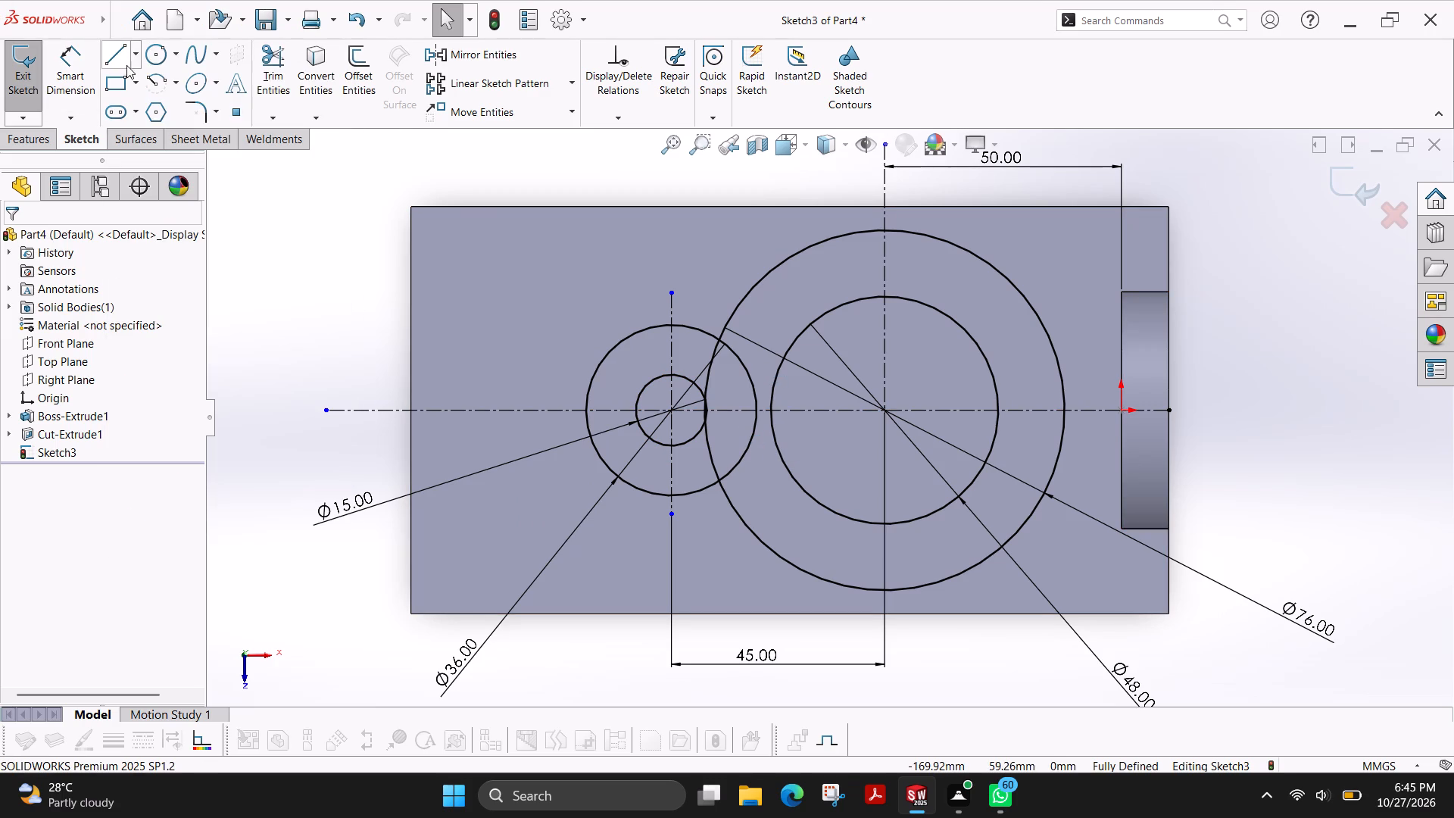
Draw a slanted line about 76 mm long from the large circles' centre past the plate's upper edge, leaning towards the smaller circles.
{"action": "left_click", "coordinate": [120, 61]}
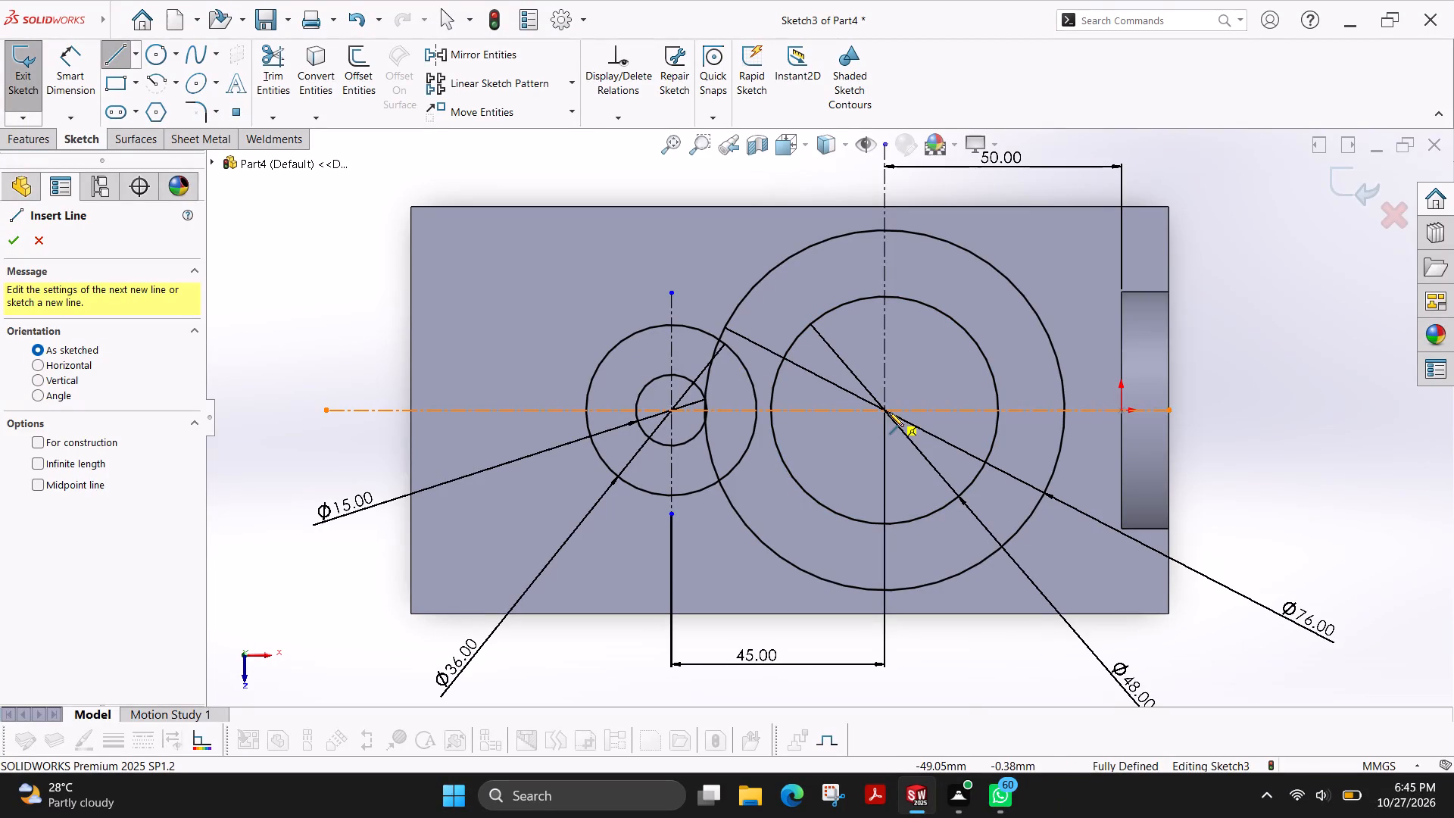
{"action": "left_click", "coordinate": [888, 412]}
{"action": "scroll", "coordinate": [726, 185], "scroll_direction": "up", "scroll_amount": 1}
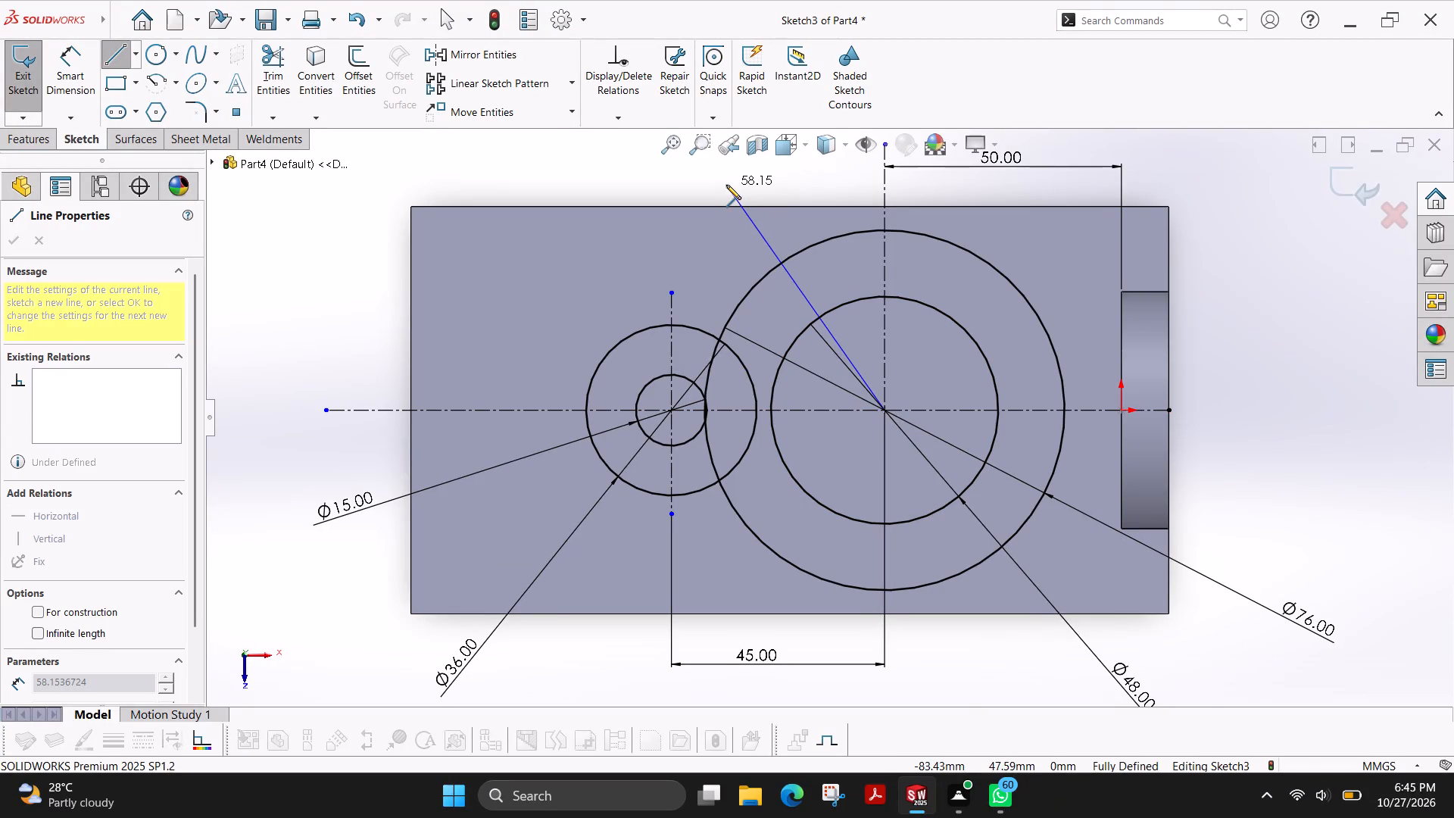
{"action": "scroll", "coordinate": [726, 185], "scroll_direction": "up", "scroll_amount": 1}
{"action": "left_click", "coordinate": [729, 204]}
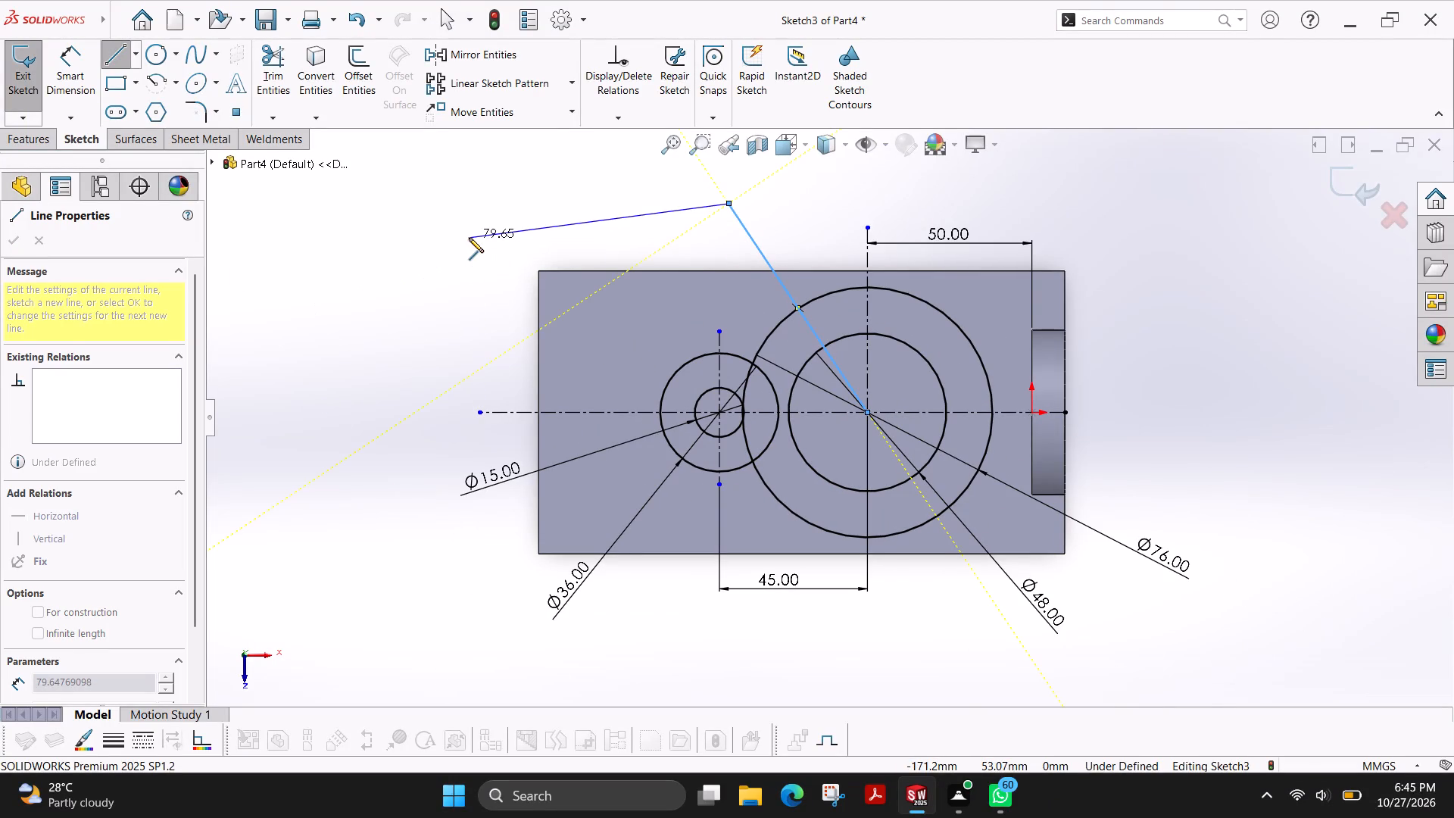
{"action": "key", "text": "Escape"}
Reposition the 48 mm and 76 mm diameter dimensions beside the slotted end of the plate, near the horizontal centreline.
{"action": "left_click_drag", "start_coordinate": [1037, 602], "coordinate": [1092, 564]}
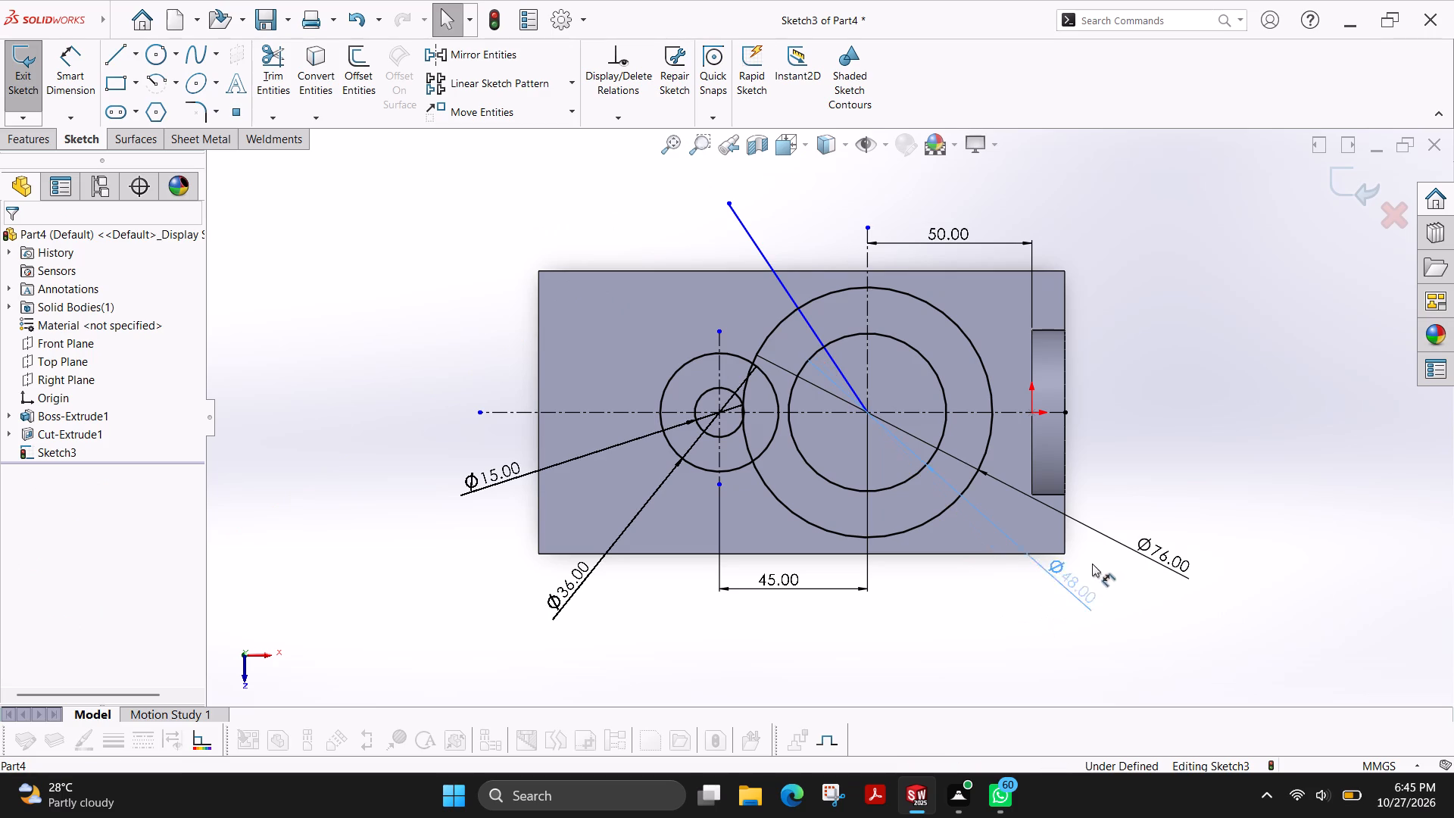
{"action": "left_click_drag", "start_coordinate": [1092, 564], "coordinate": [1193, 357]}
{"action": "key", "text": "Escape"}
{"action": "left_click_drag", "start_coordinate": [1181, 568], "coordinate": [1263, 433]}
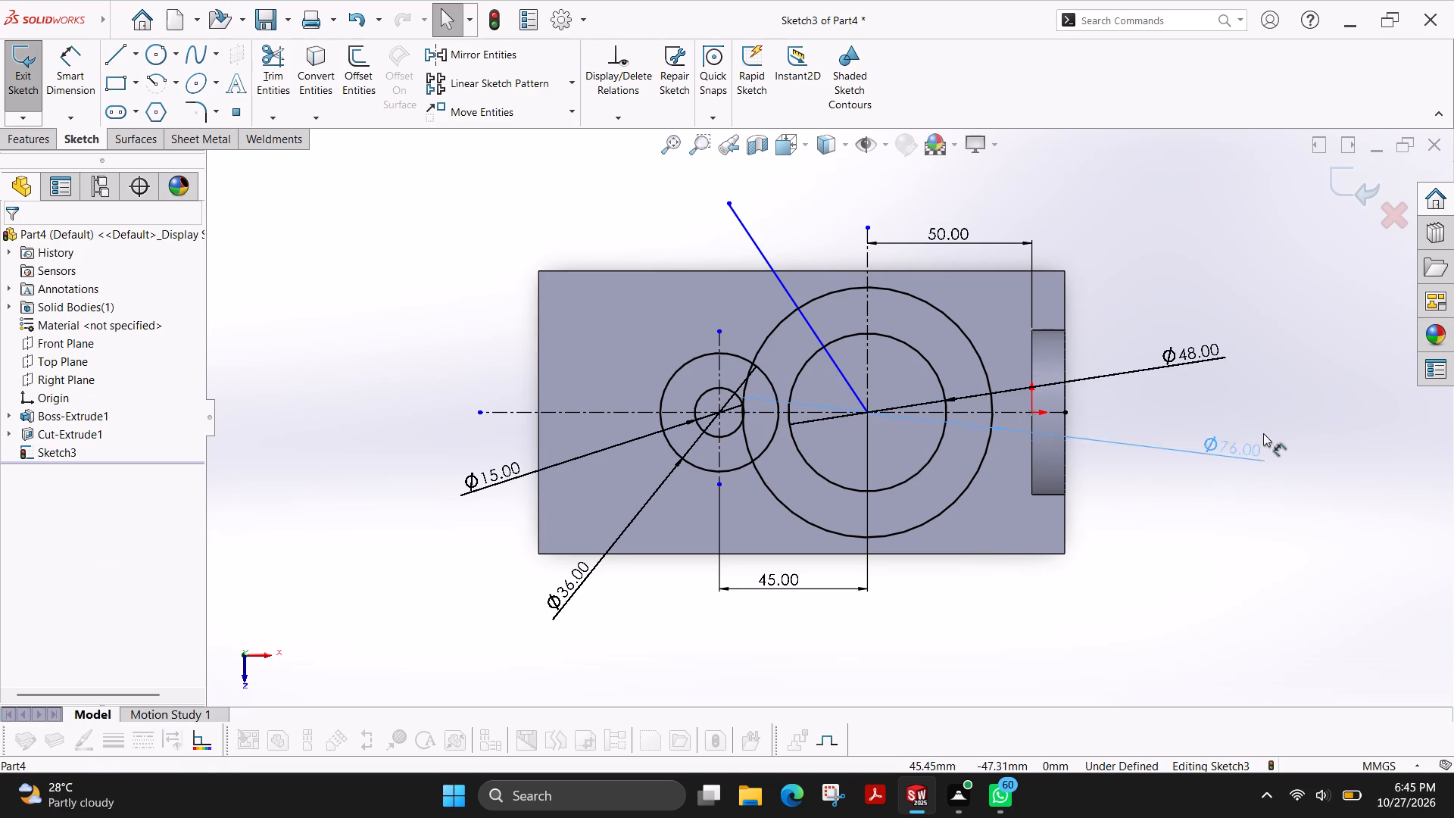
{"action": "left_click_drag", "start_coordinate": [1263, 433], "coordinate": [1267, 411]}
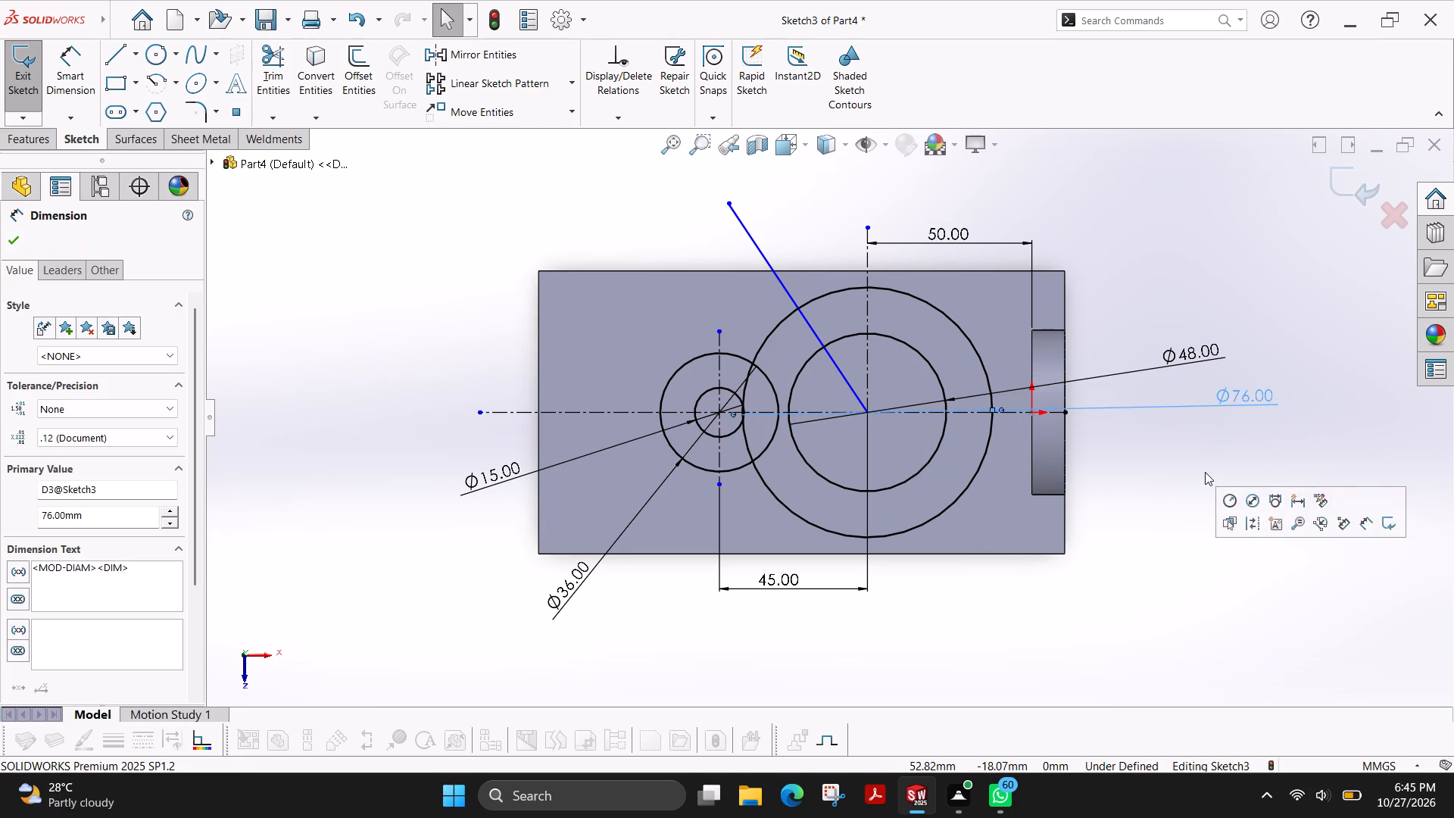
{"action": "key", "text": "Escape"}
{"action": "key", "text": "Escape"}
Dimension the angle between the slanted line and the large circles' vertical construction line as 25 degrees.
{"action": "scroll", "coordinate": [1072, 427], "scroll_direction": "down", "scroll_amount": 2}
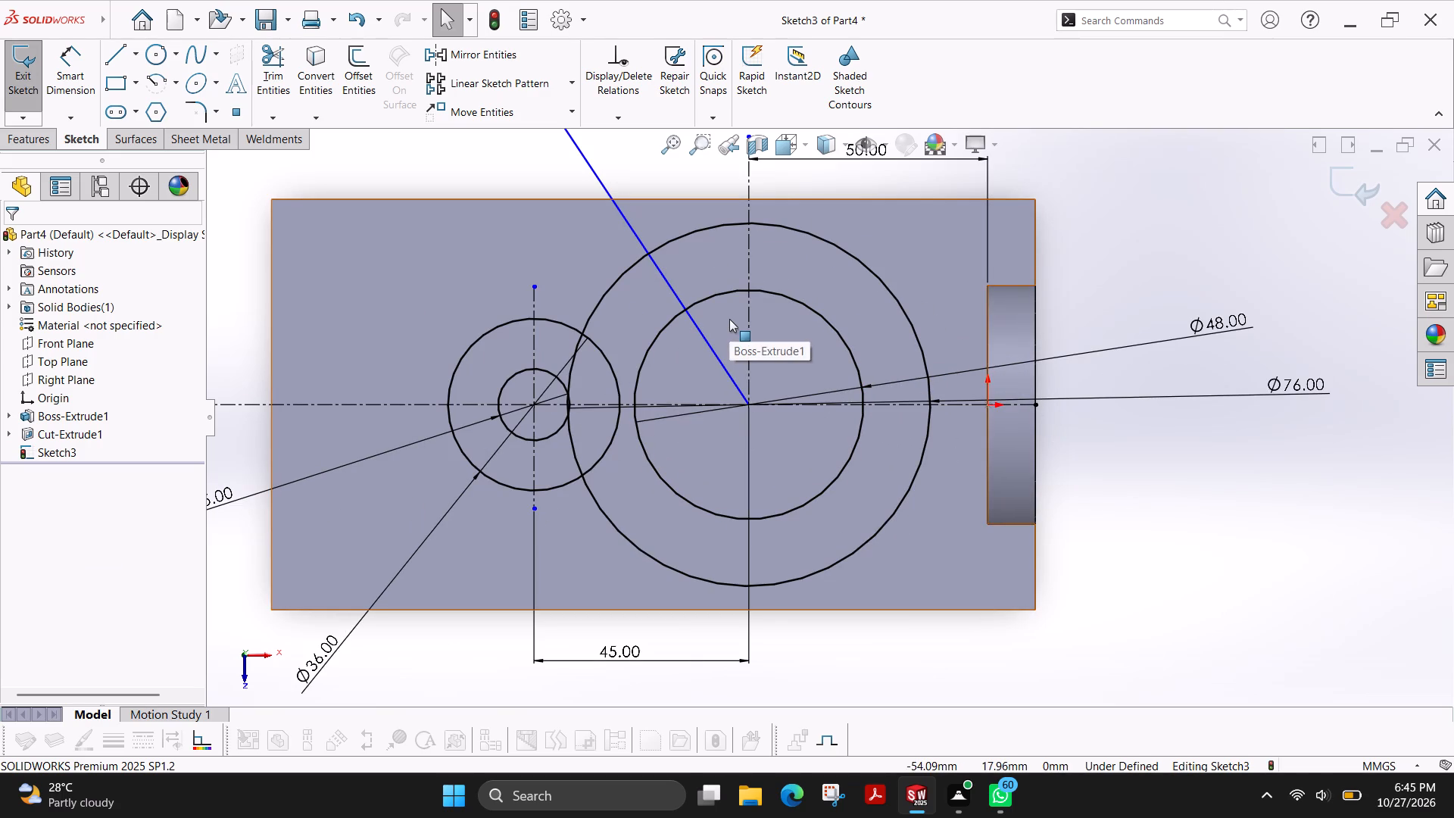
{"action": "scroll", "coordinate": [729, 319], "scroll_direction": "up", "scroll_amount": 2}
{"action": "left_click", "coordinate": [70, 75]}
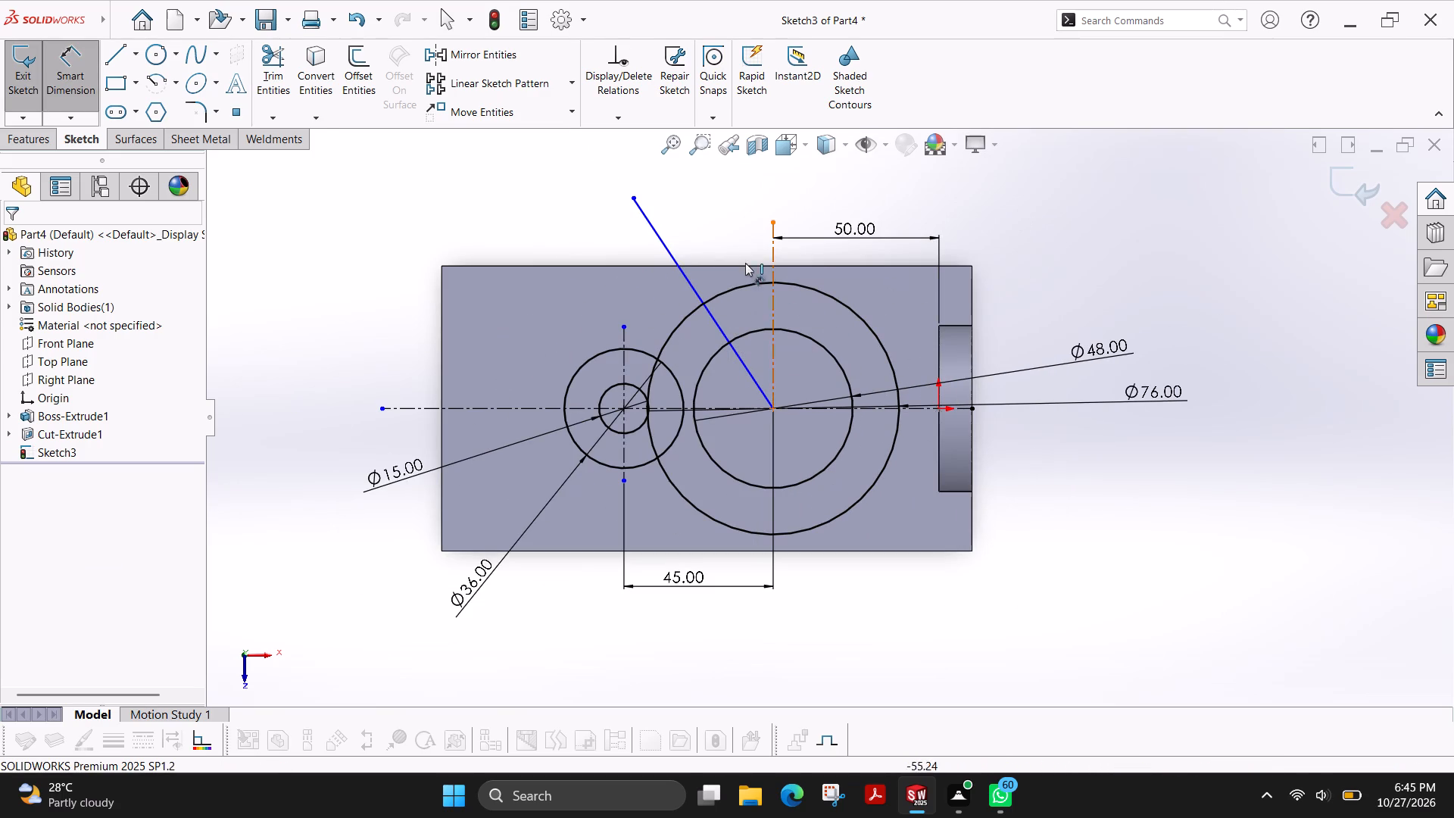
{"action": "left_click", "coordinate": [771, 249]}
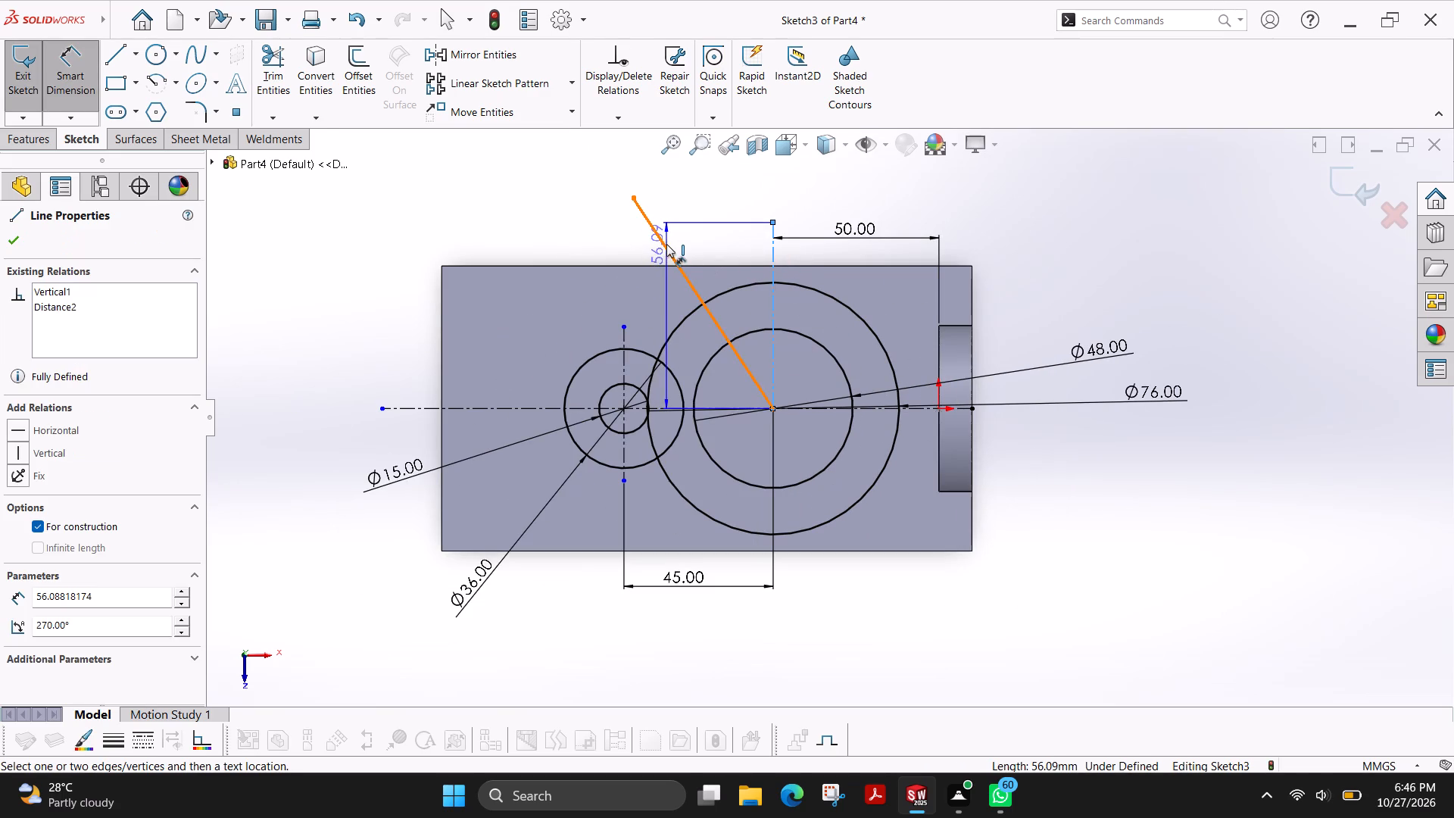
{"action": "left_click", "coordinate": [666, 244]}
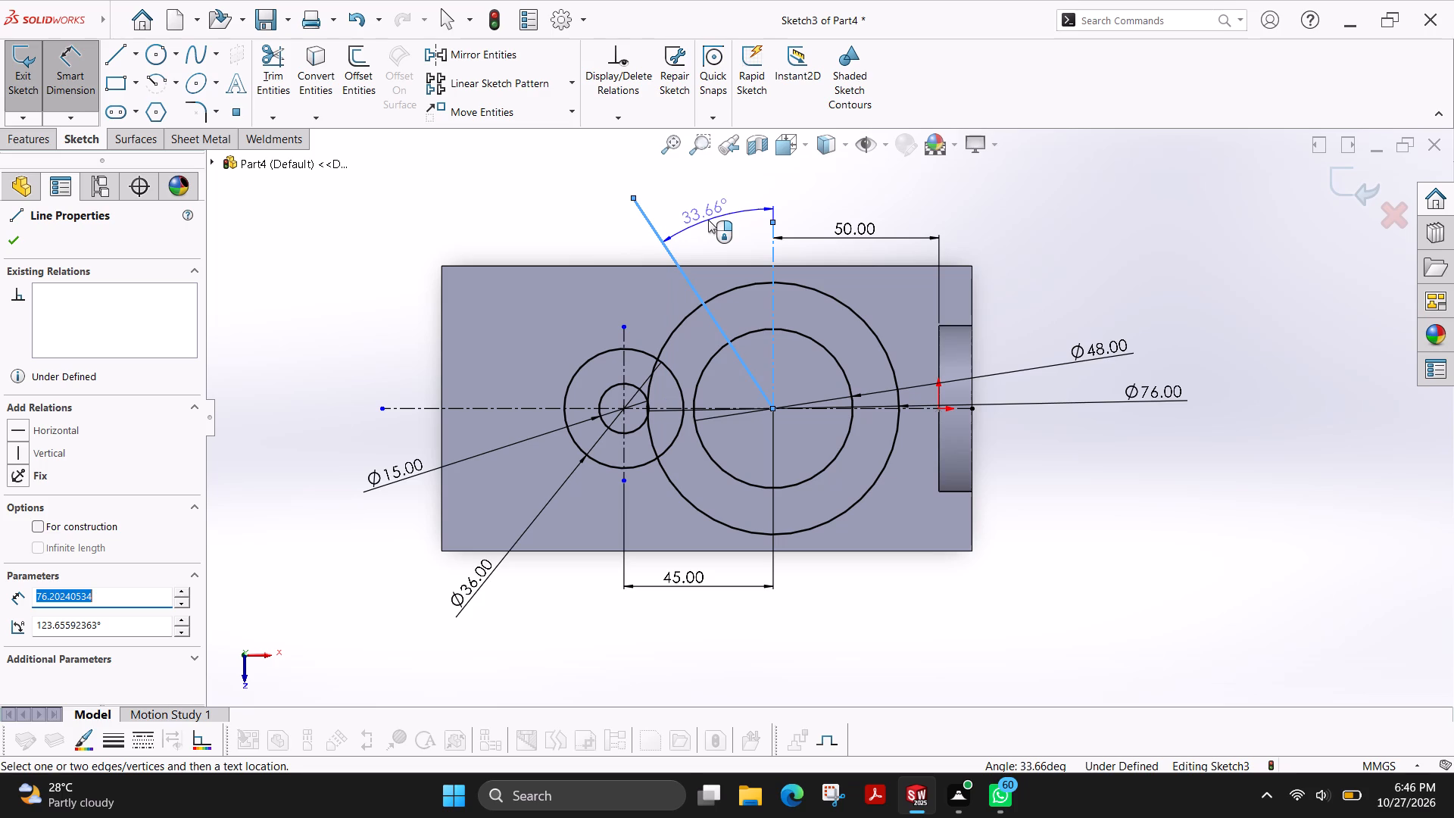
{"action": "left_click", "coordinate": [708, 220]}
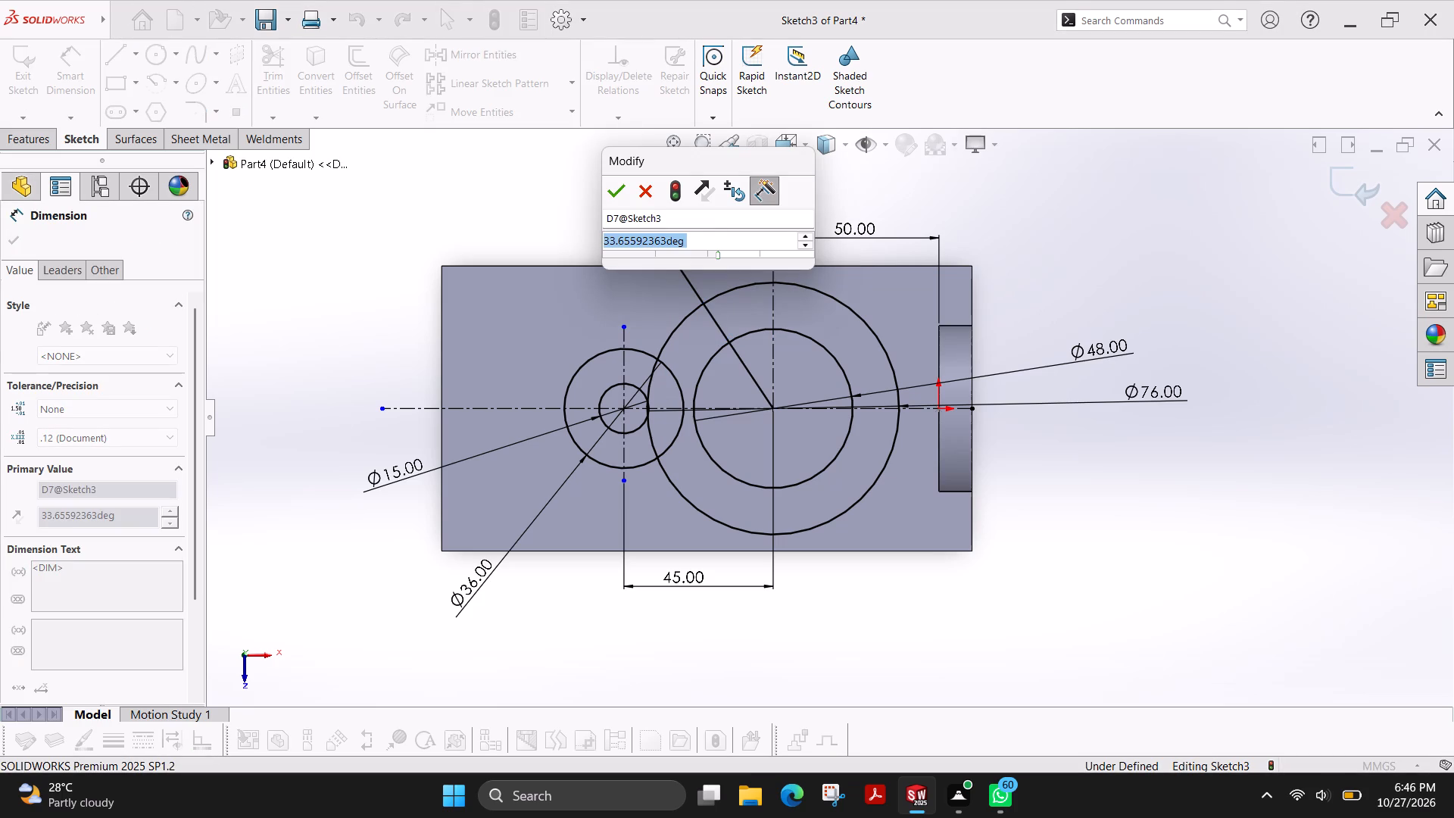
{"action": "type", "text": "25"}
{"action": "key", "text": "Return"}
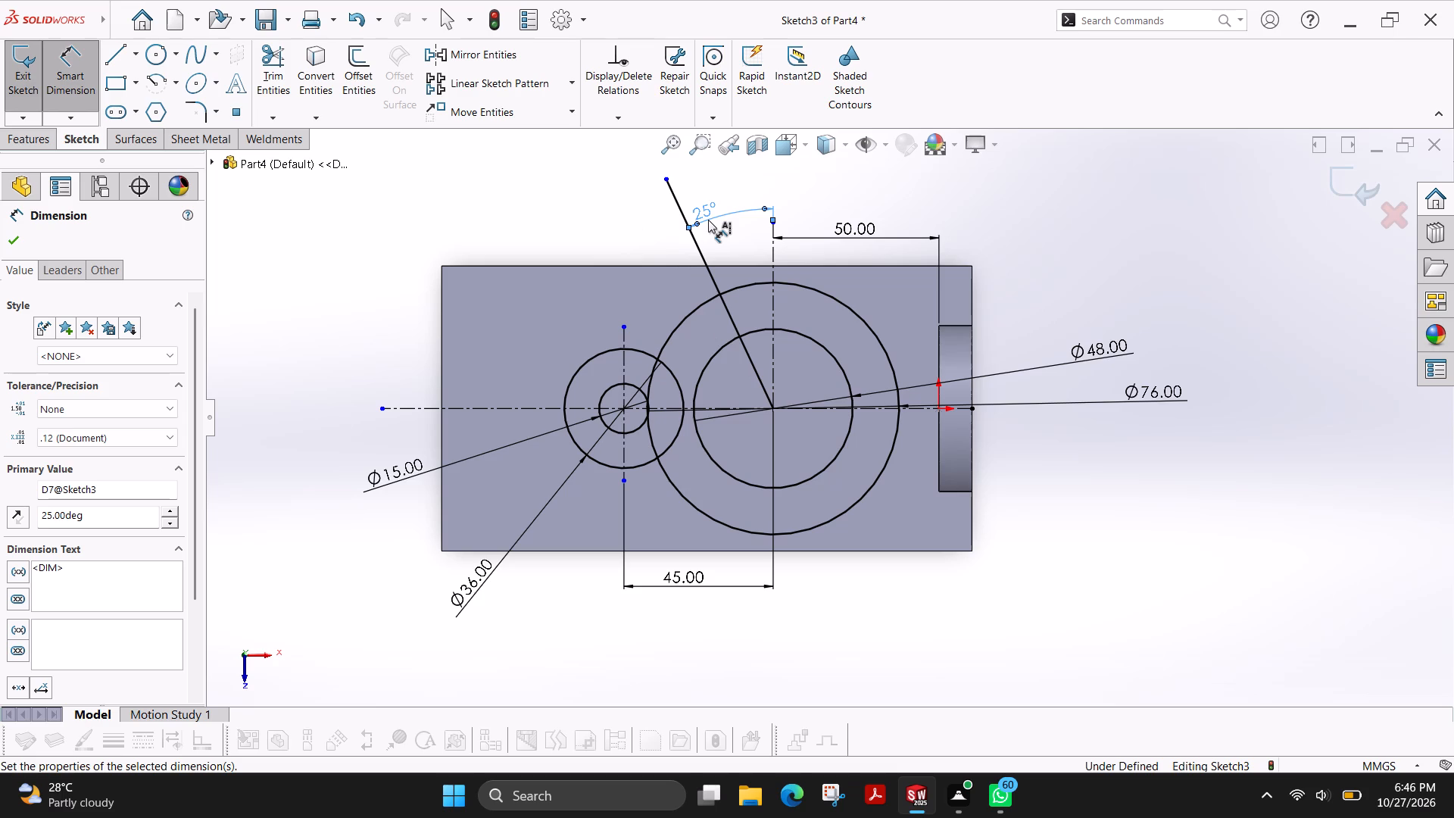
Offset the slanted line by 3 mm bi-directionally, keeping dimensions added and the ends uncapped.
{"action": "left_click", "coordinate": [348, 70]}
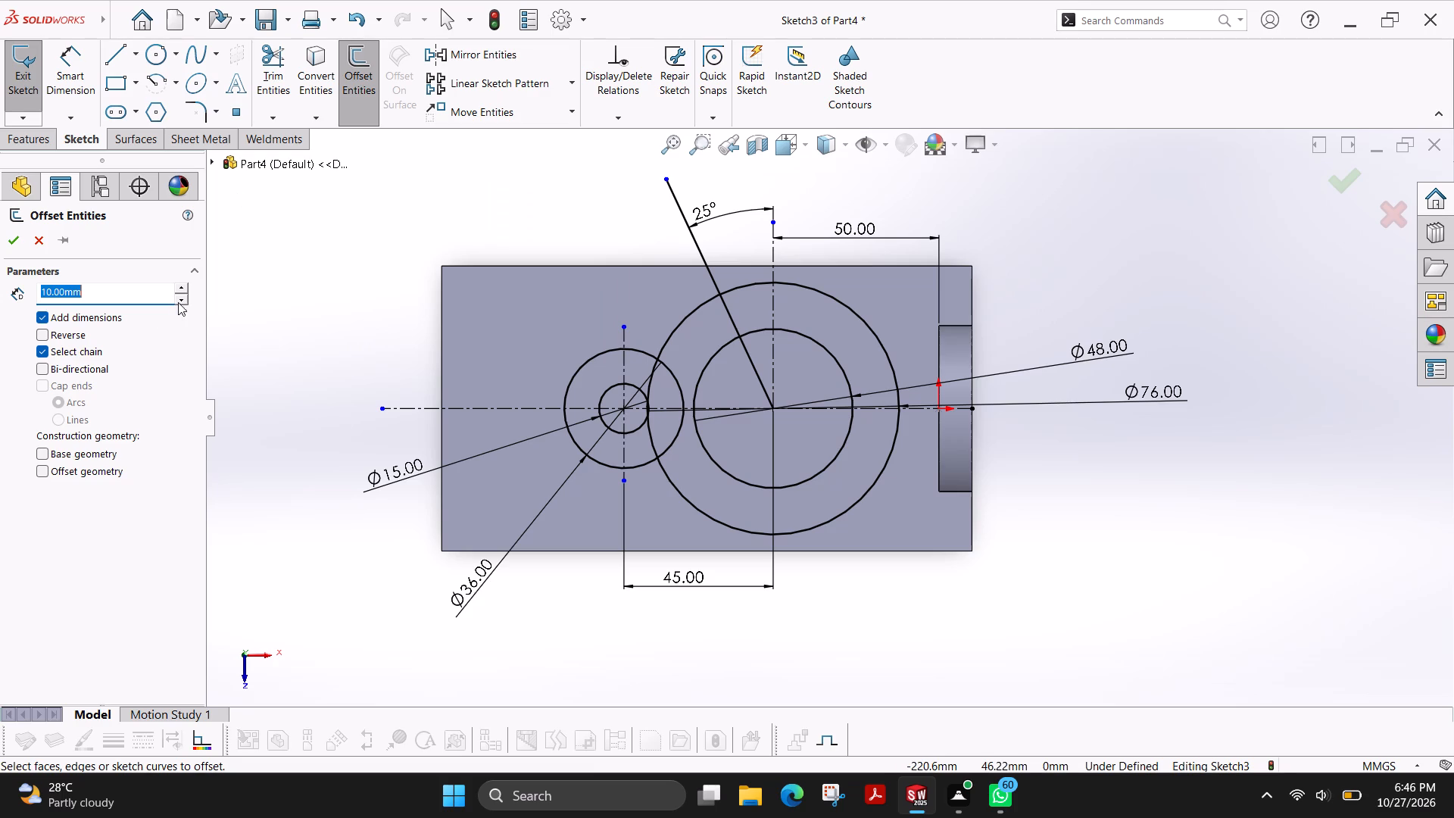
{"action": "key", "text": "3"}
{"action": "key", "text": "Return"}
{"action": "left_click", "coordinate": [73, 372]}
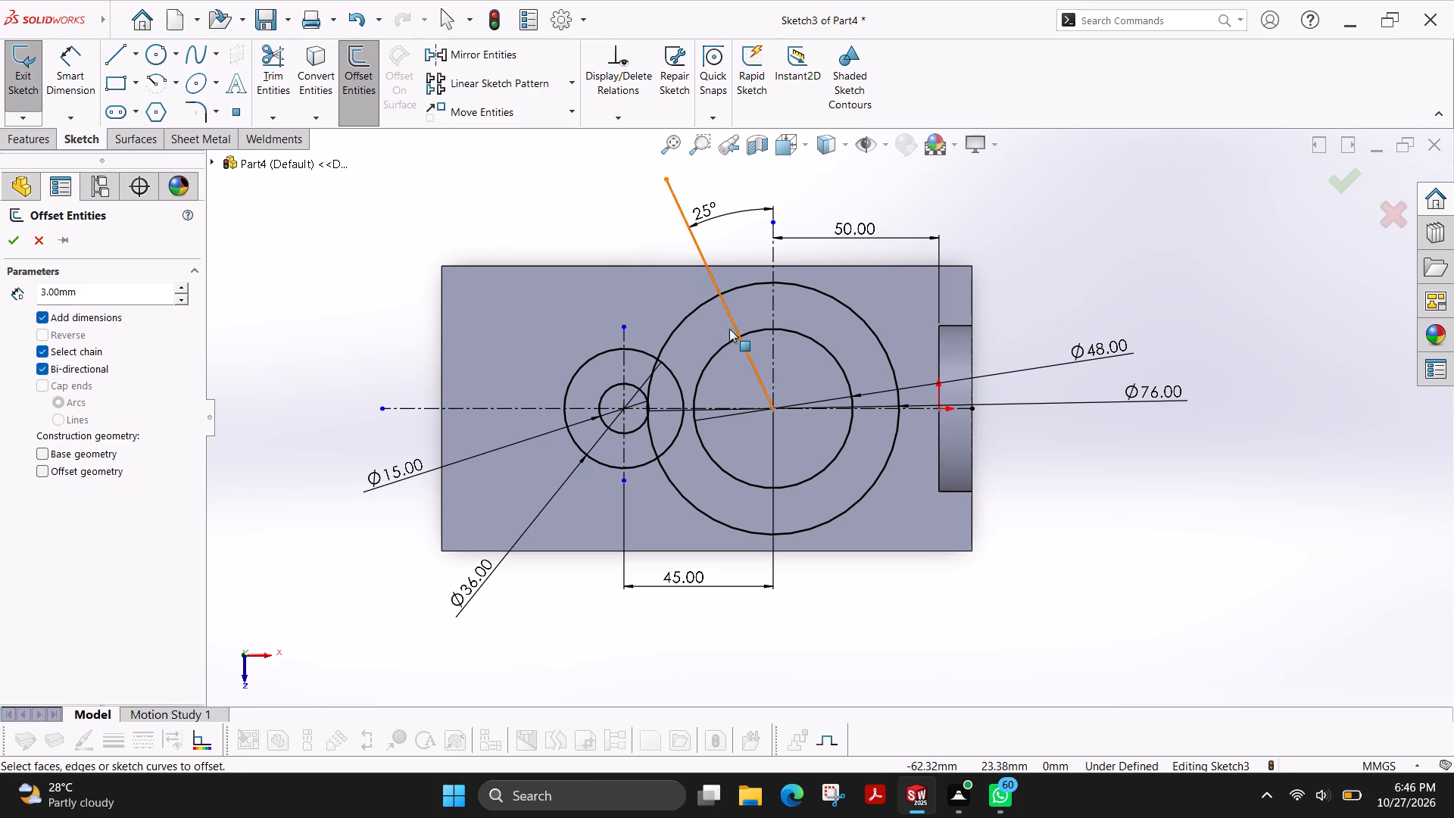
{"action": "left_click", "coordinate": [730, 308]}
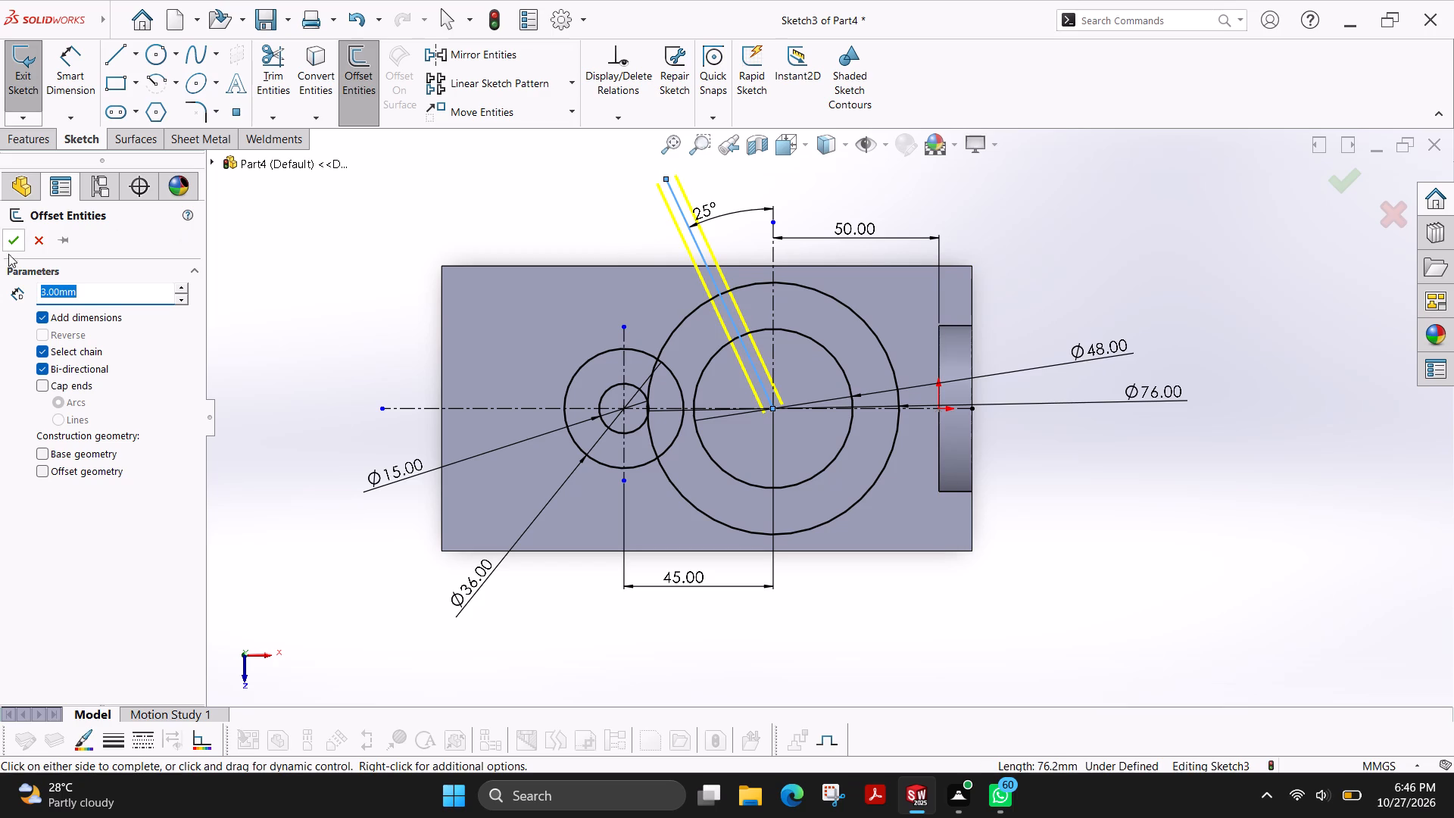
{"action": "left_click", "coordinate": [6, 239]}
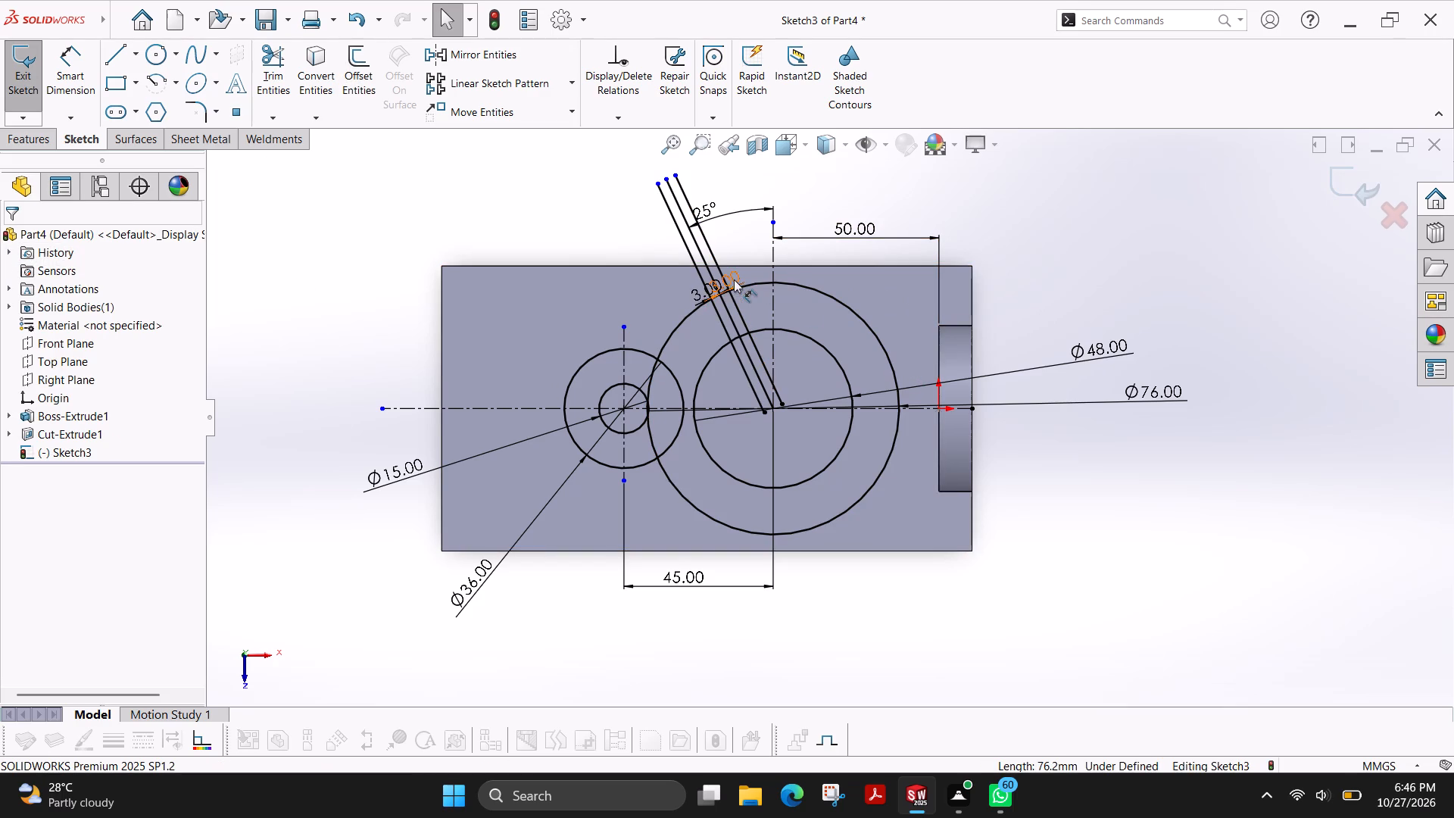
Move the two 3 mm offset dimensions outward along the slanted lines, clear of the large circles.
{"action": "left_click_drag", "start_coordinate": [733, 278], "coordinate": [700, 234]}
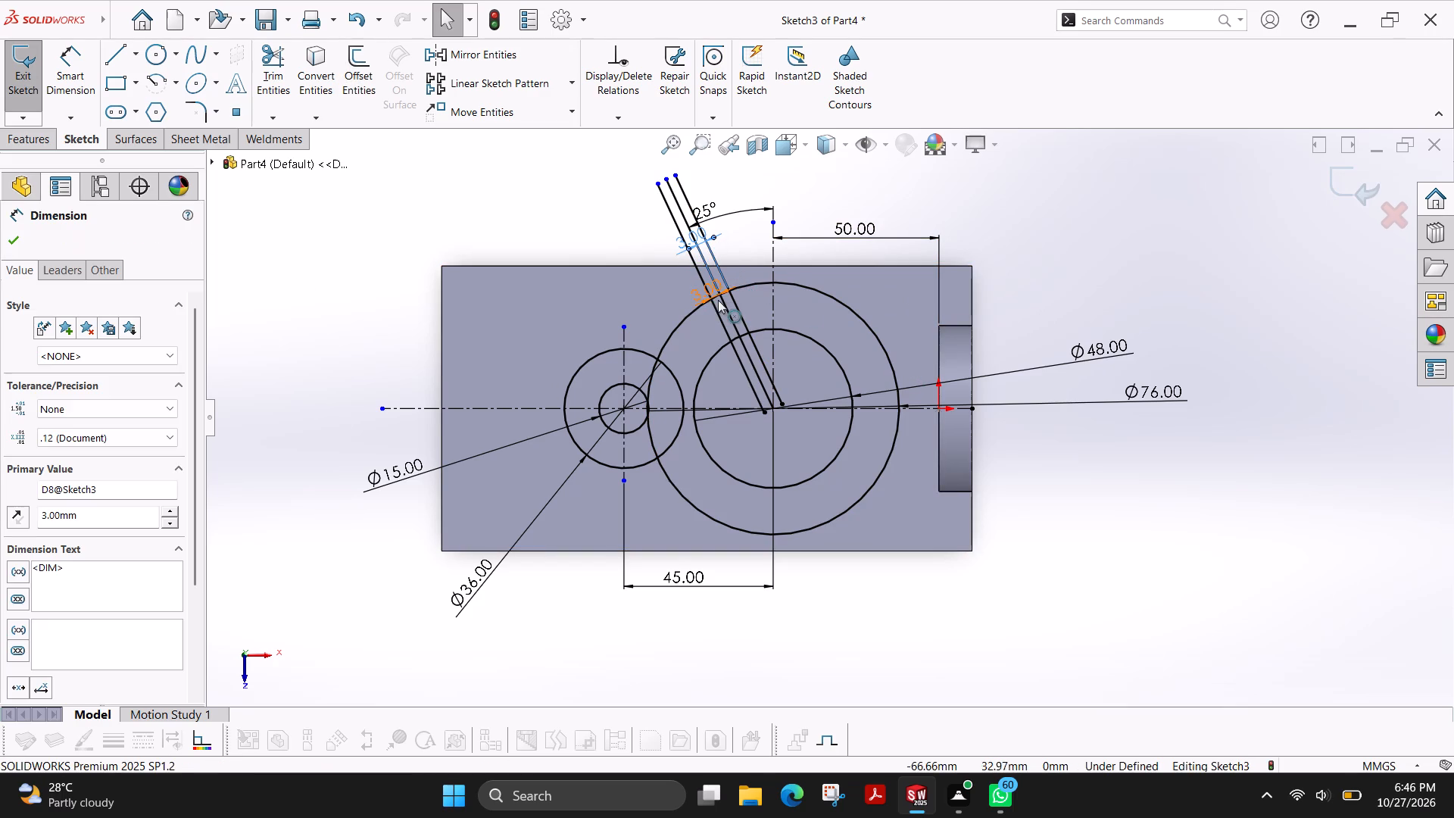
{"action": "left_click_drag", "start_coordinate": [706, 288], "coordinate": [670, 264]}
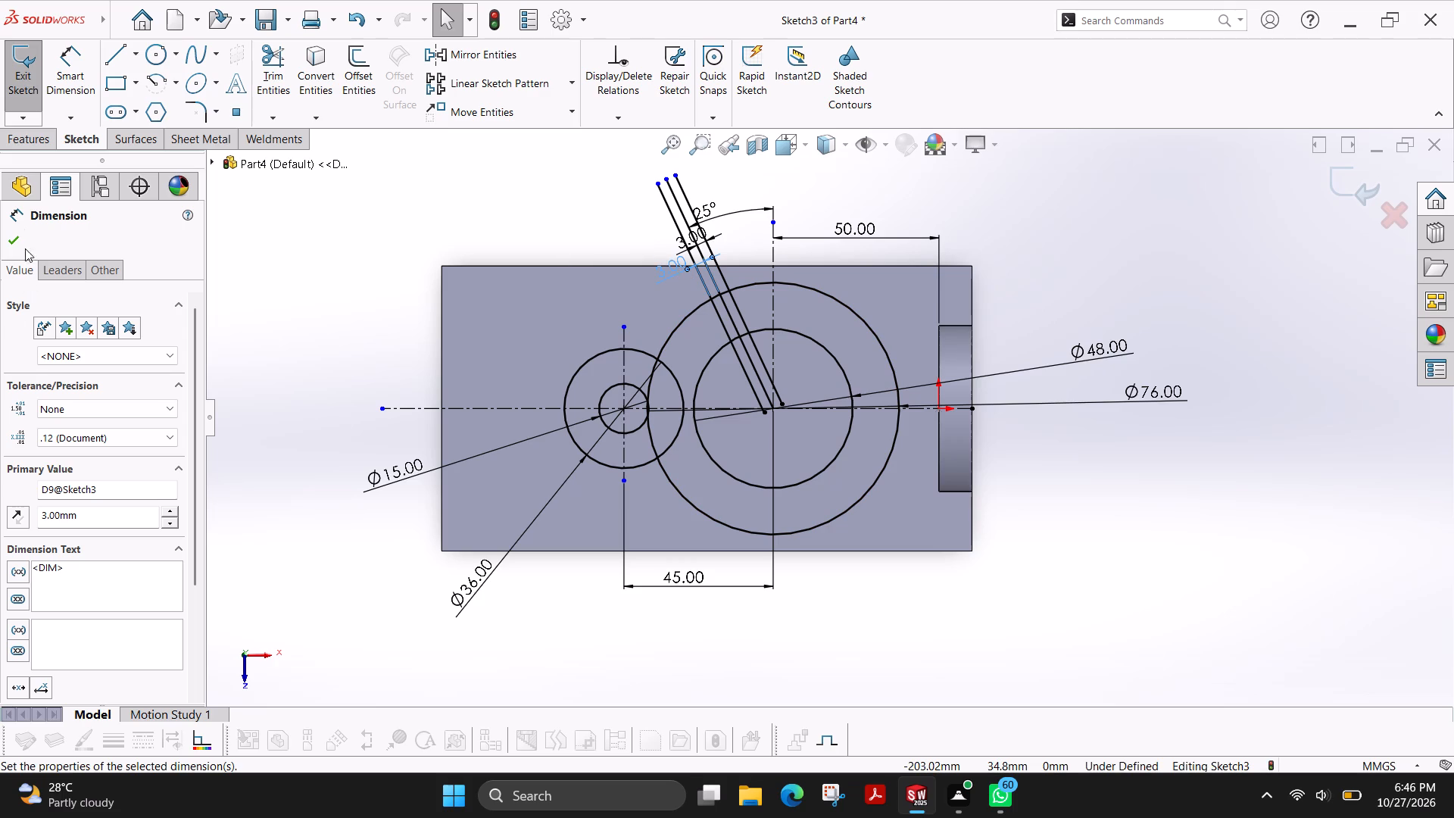
{"action": "left_click", "coordinate": [17, 239]}
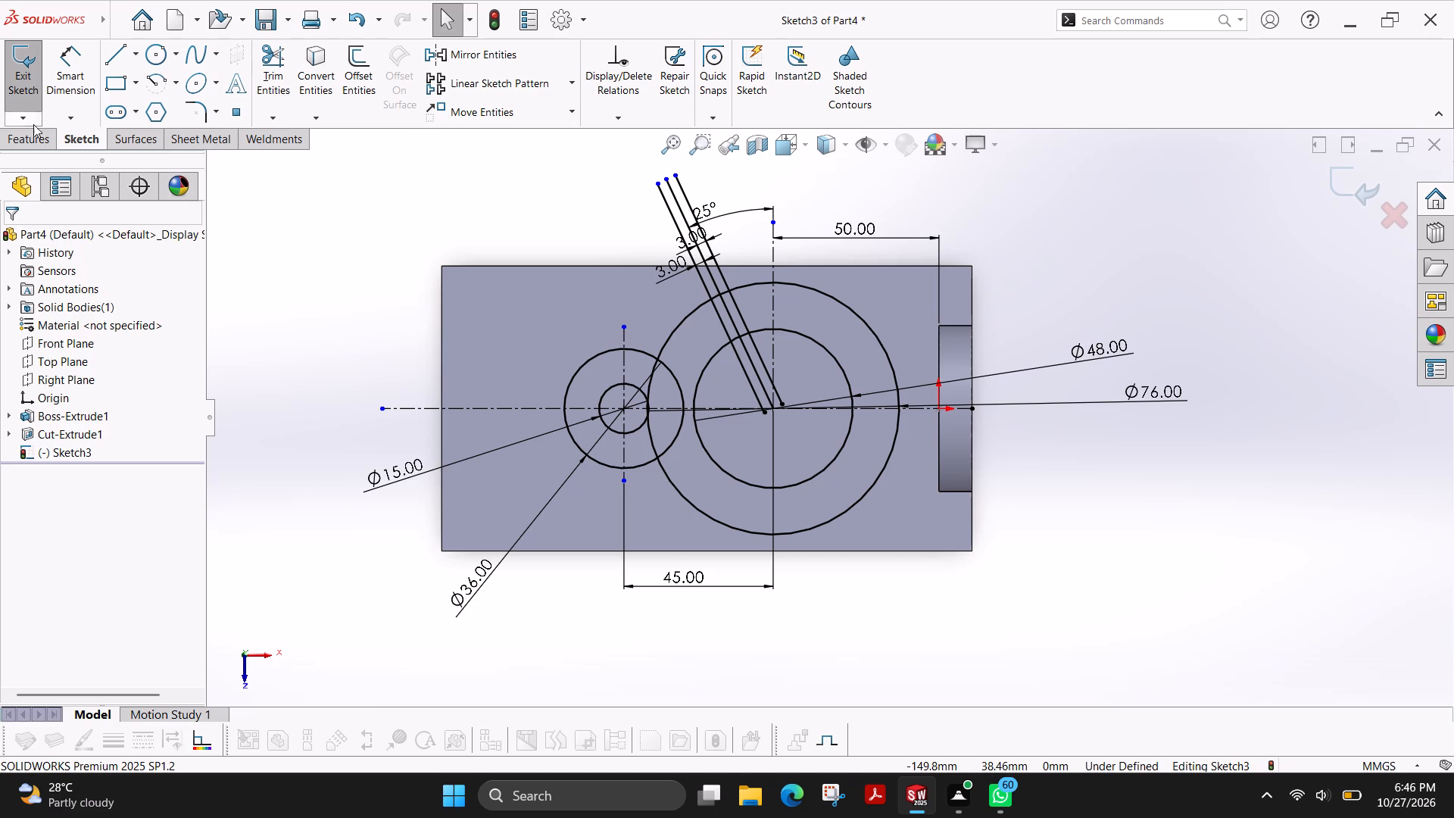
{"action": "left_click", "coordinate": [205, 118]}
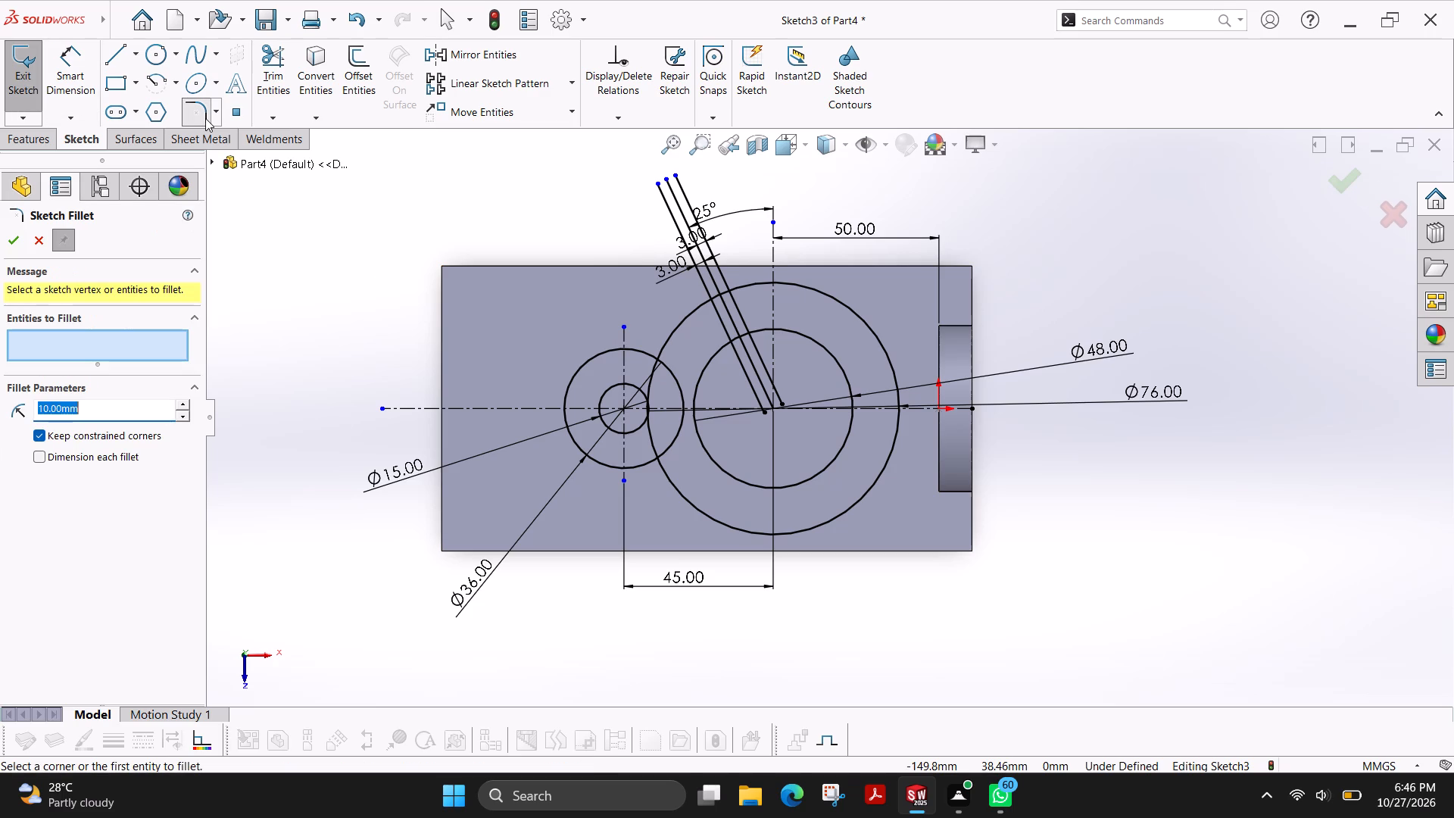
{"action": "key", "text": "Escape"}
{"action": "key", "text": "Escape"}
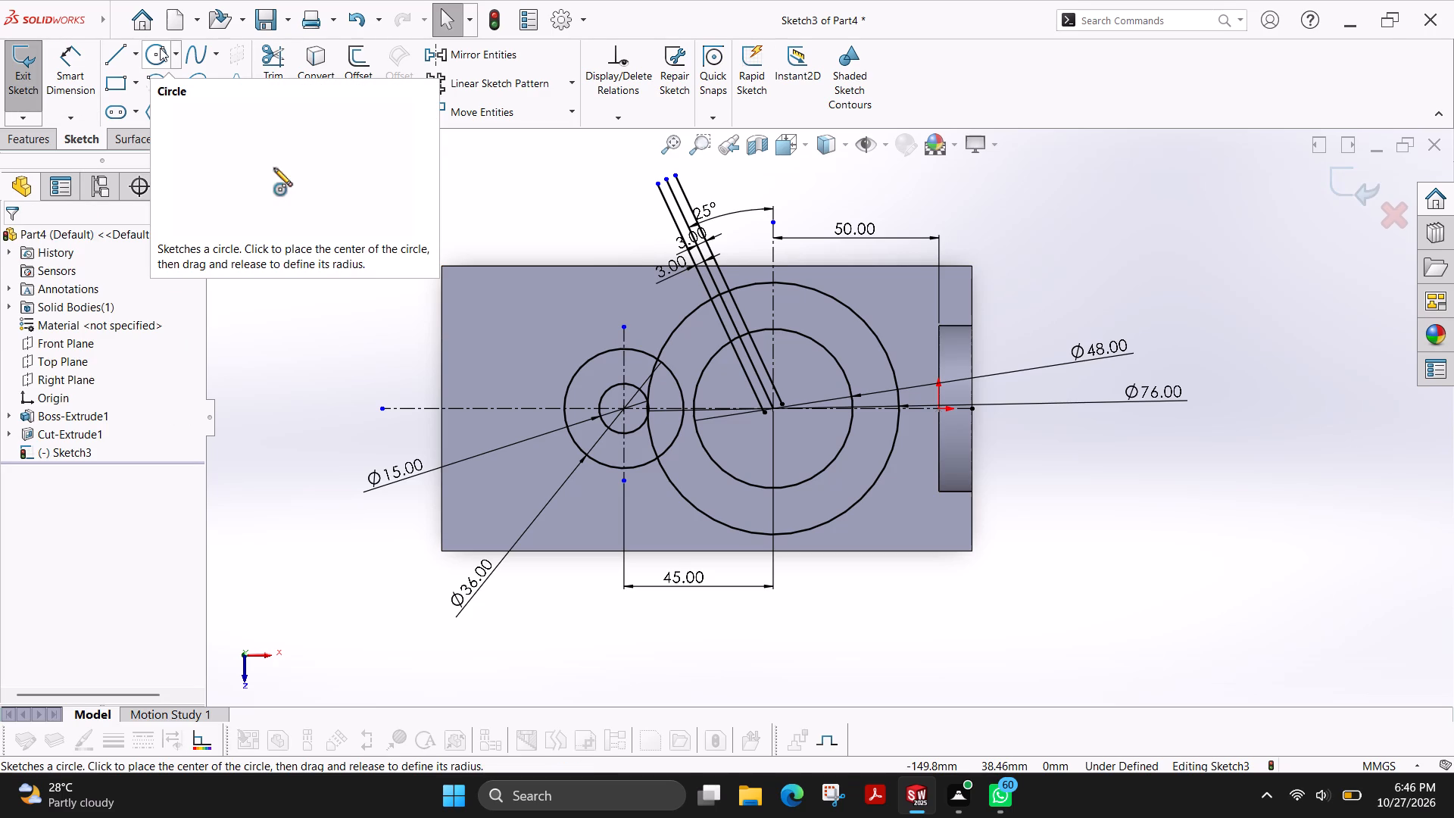
Trim away the portions of the slanted line and its two offset lines that lie inside the 48 mm circle.
{"action": "left_click", "coordinate": [261, 70]}
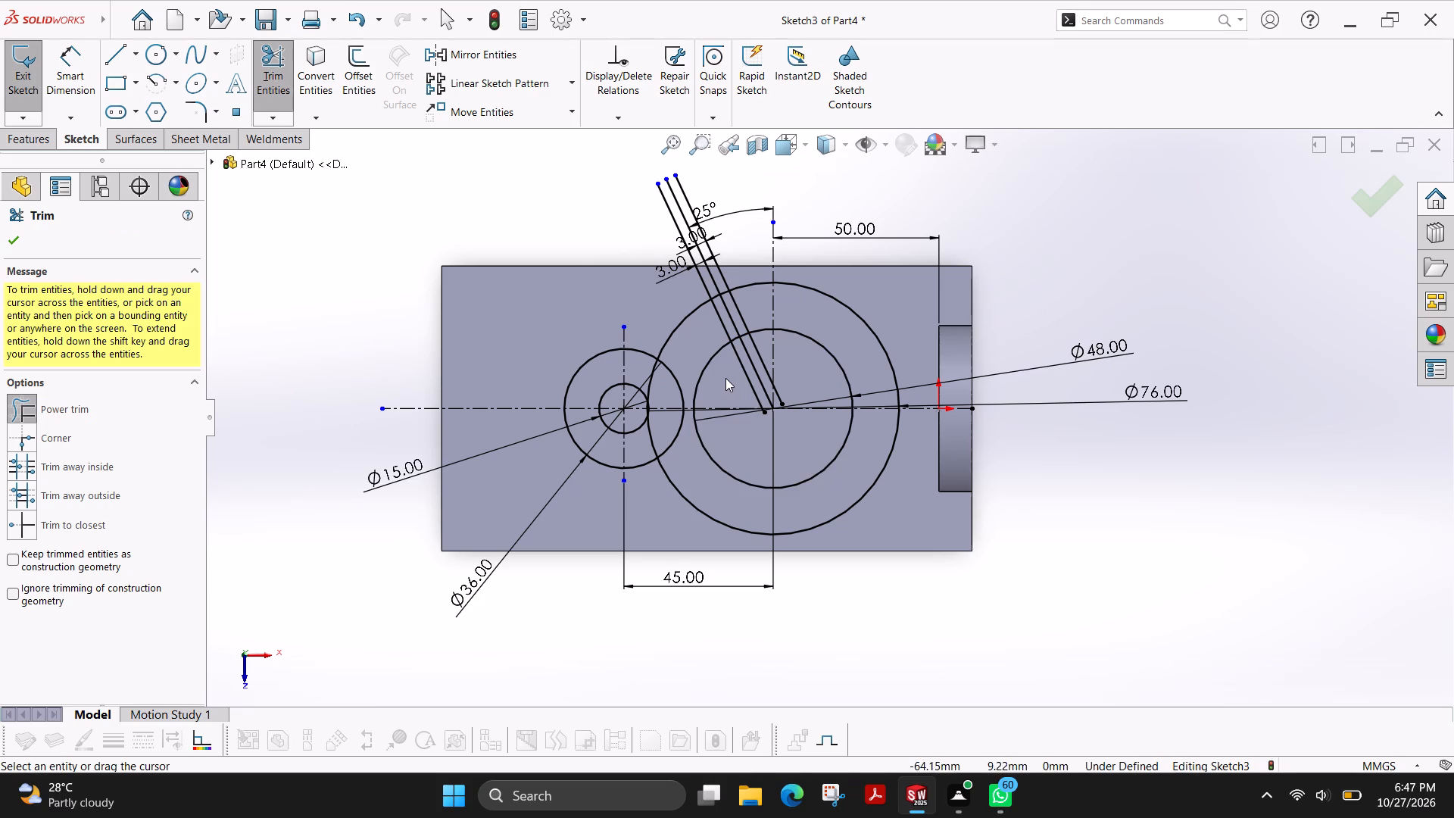
{"action": "left_click_drag", "start_coordinate": [725, 376], "coordinate": [756, 339]}
{"action": "scroll", "coordinate": [794, 373], "scroll_direction": "down", "scroll_amount": 3}
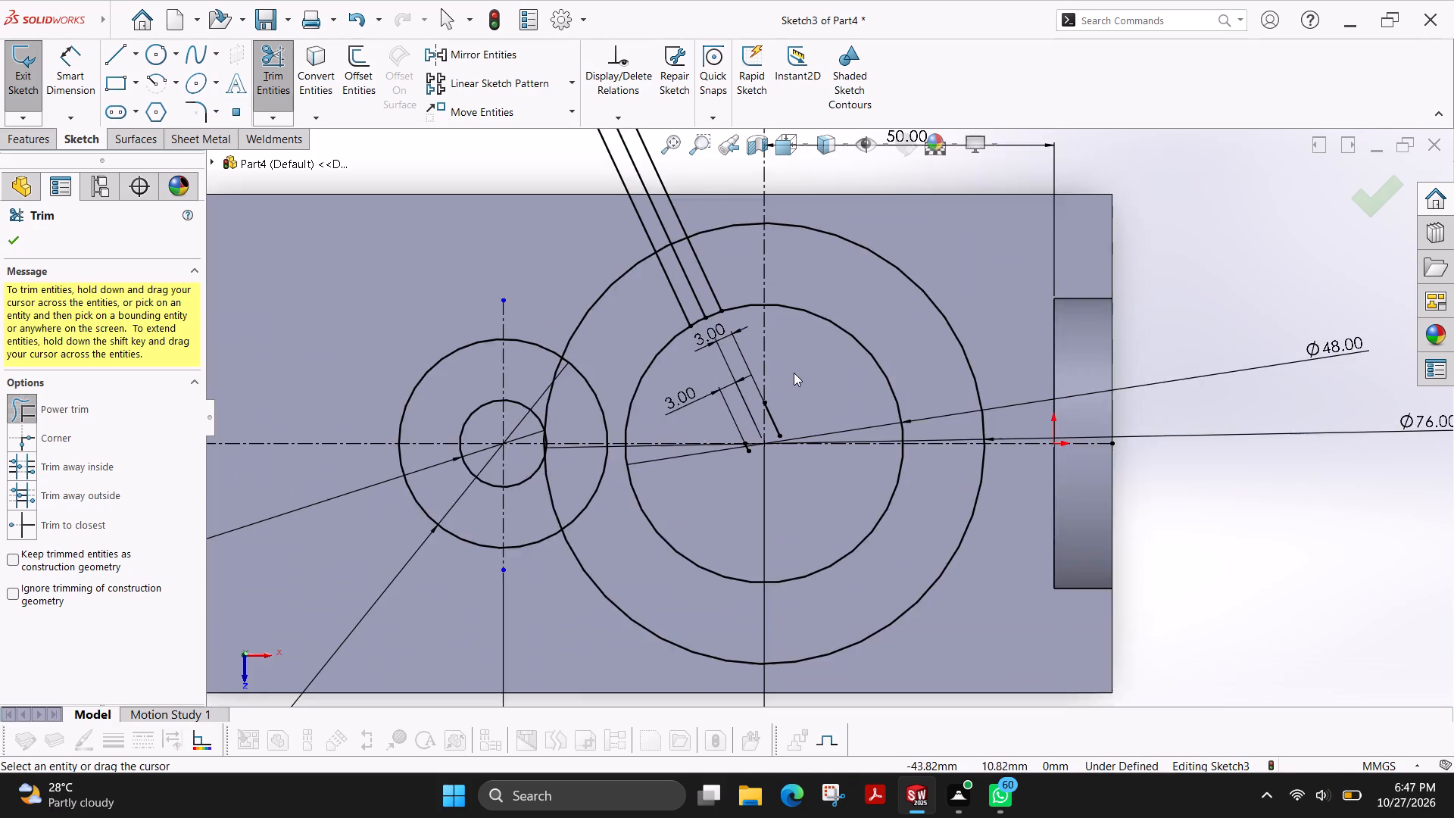
{"action": "scroll", "coordinate": [785, 396], "scroll_direction": "down", "scroll_amount": 2}
{"action": "left_click_drag", "start_coordinate": [782, 406], "coordinate": [770, 440]}
{"action": "scroll", "coordinate": [762, 440], "scroll_direction": "down", "scroll_amount": 3}
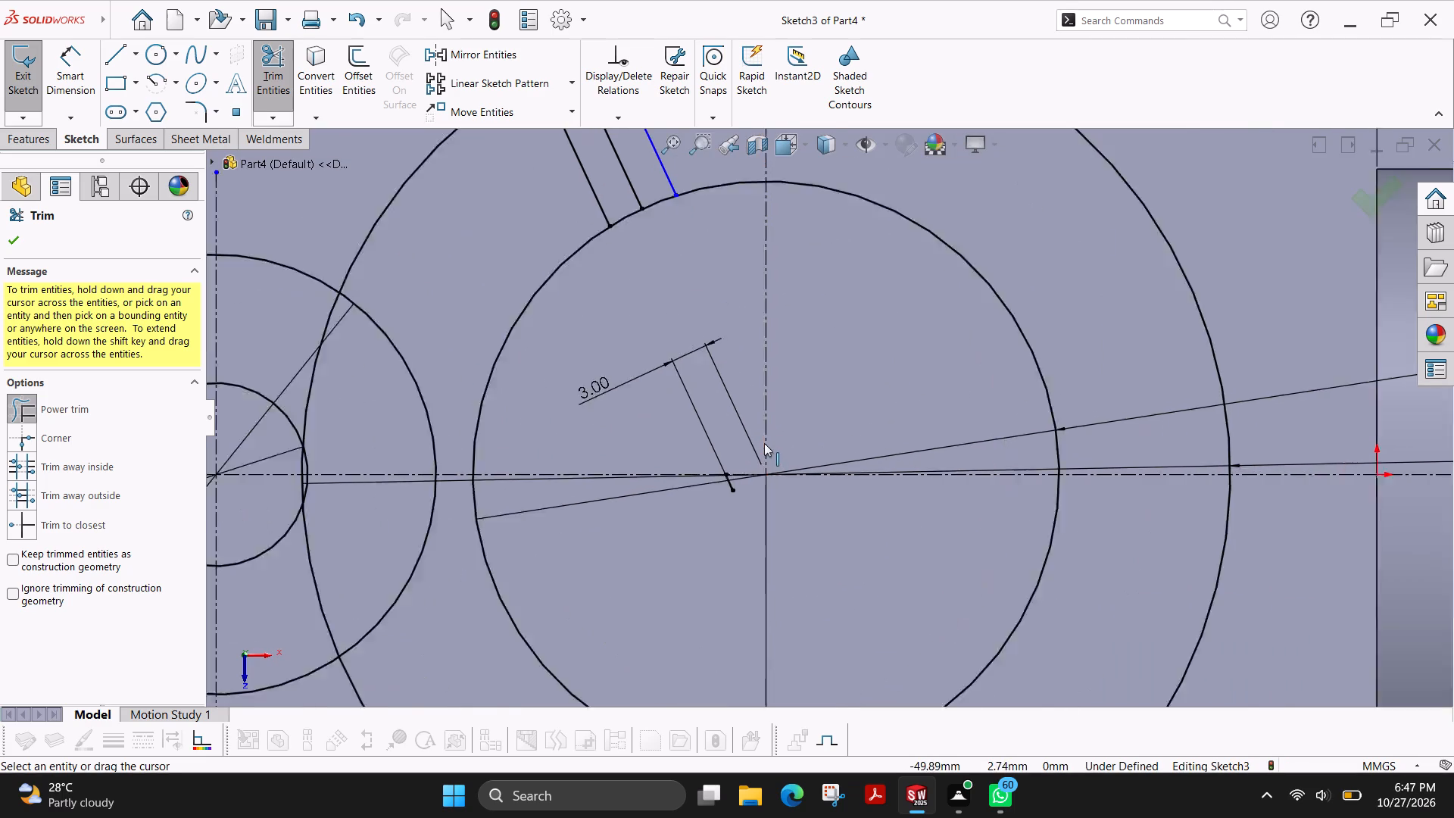
{"action": "scroll", "coordinate": [764, 443], "scroll_direction": "down", "scroll_amount": 2}
{"action": "left_click_drag", "start_coordinate": [700, 522], "coordinate": [730, 508]}
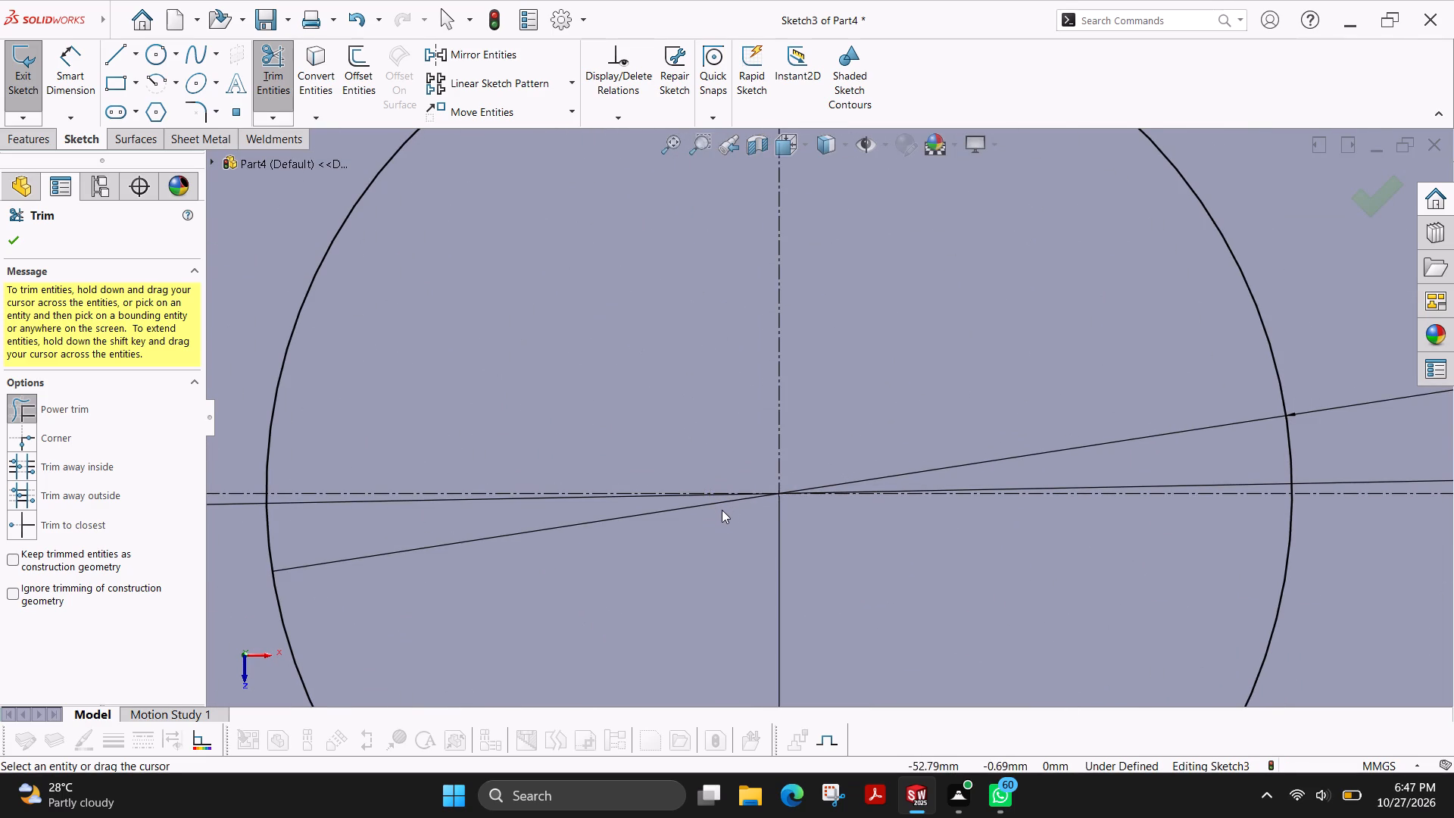
{"action": "scroll", "coordinate": [724, 529], "scroll_direction": "up", "scroll_amount": 3}
{"action": "scroll", "coordinate": [709, 308], "scroll_direction": "up", "scroll_amount": 3}
{"action": "scroll", "coordinate": [776, 211], "scroll_direction": "up", "scroll_amount": 1}
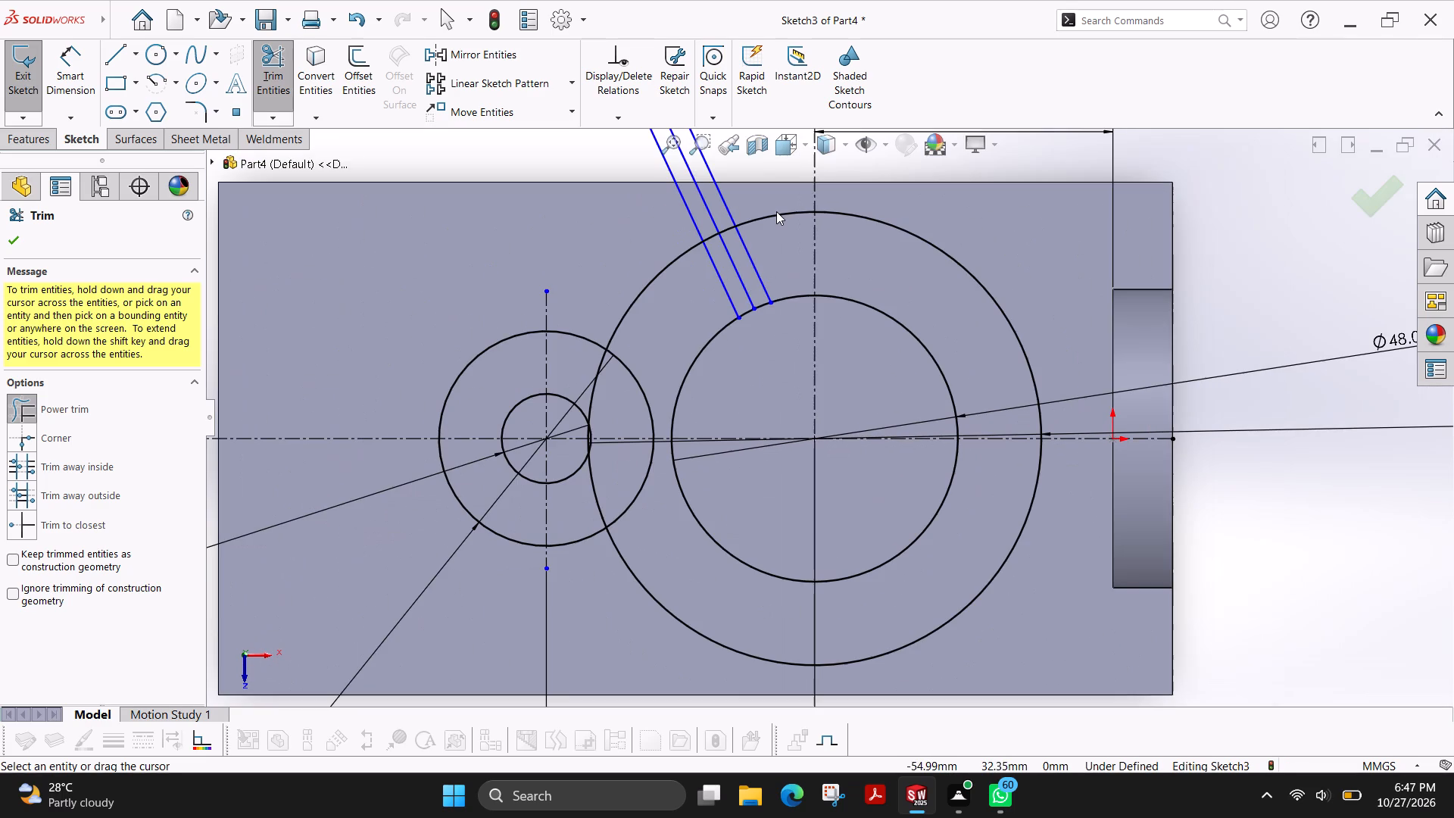
{"action": "scroll", "coordinate": [776, 211], "scroll_direction": "up", "scroll_amount": 1}
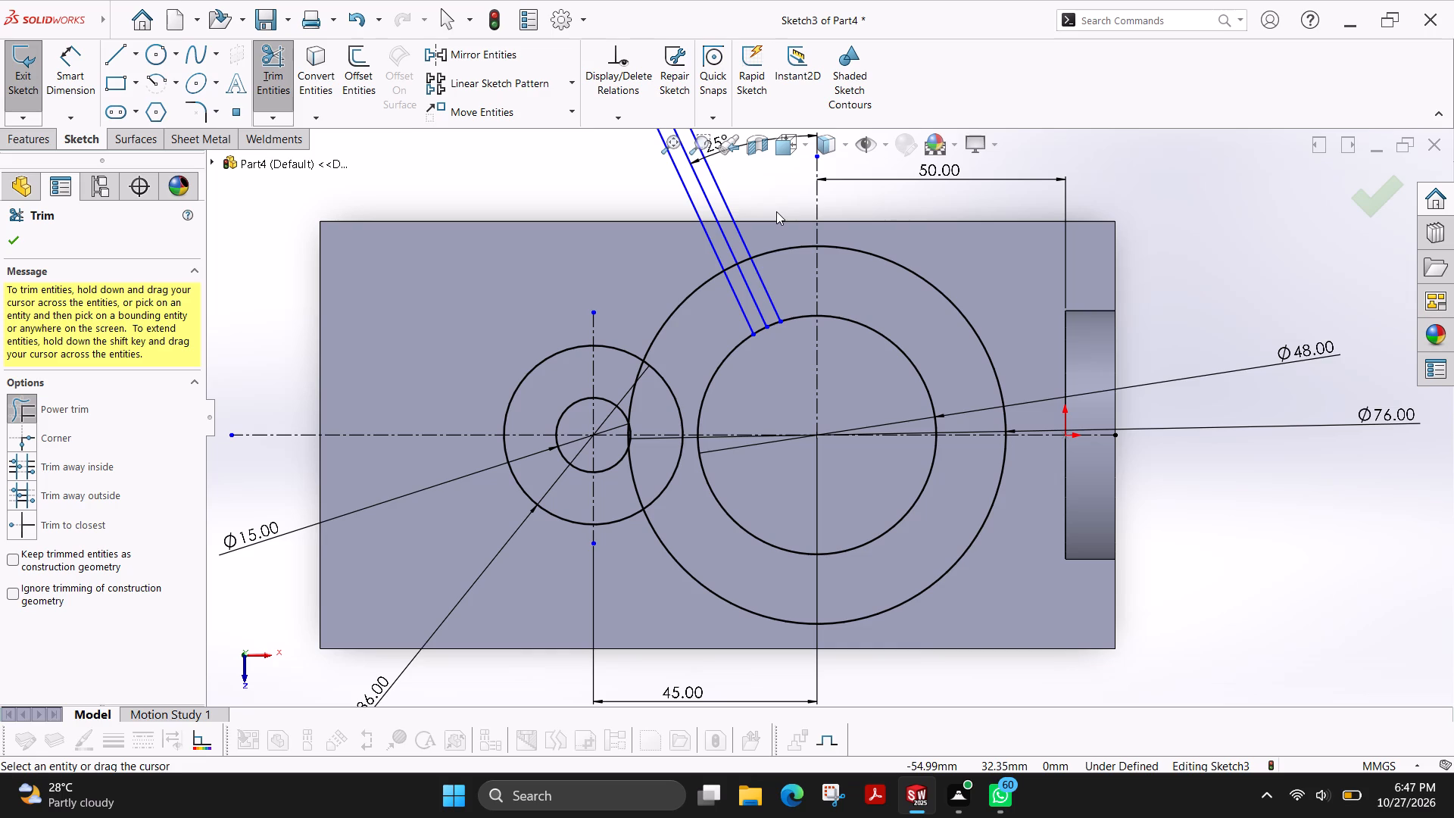
{"action": "scroll", "coordinate": [776, 211], "scroll_direction": "up", "scroll_amount": 3}
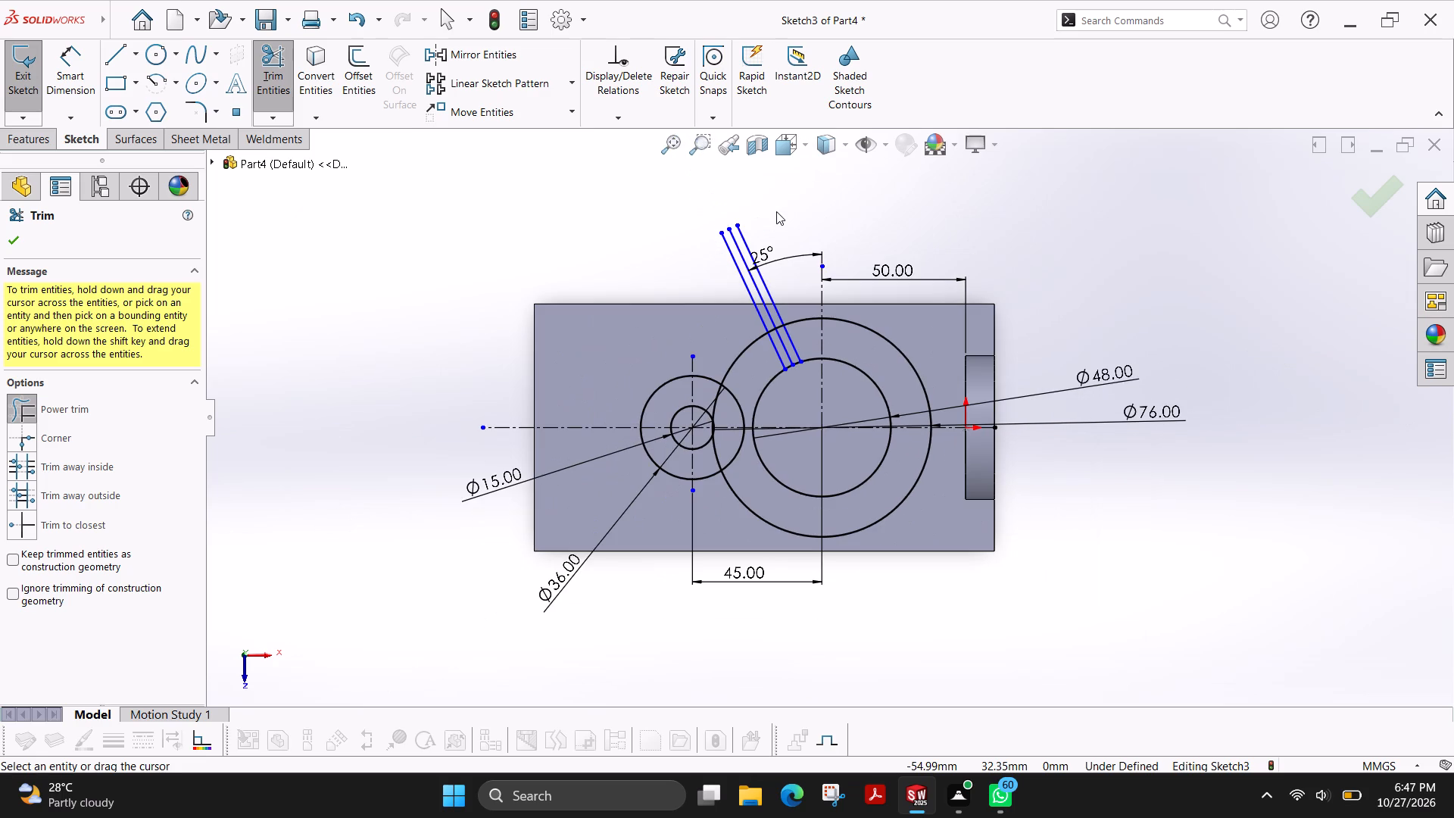
{"action": "left_click", "coordinate": [17, 236]}
Sketch a perimeter circle of radius 50 mm above the horizontal centreline, tangent to the 36 mm and 76 mm circles.
{"action": "left_click", "coordinate": [154, 56]}
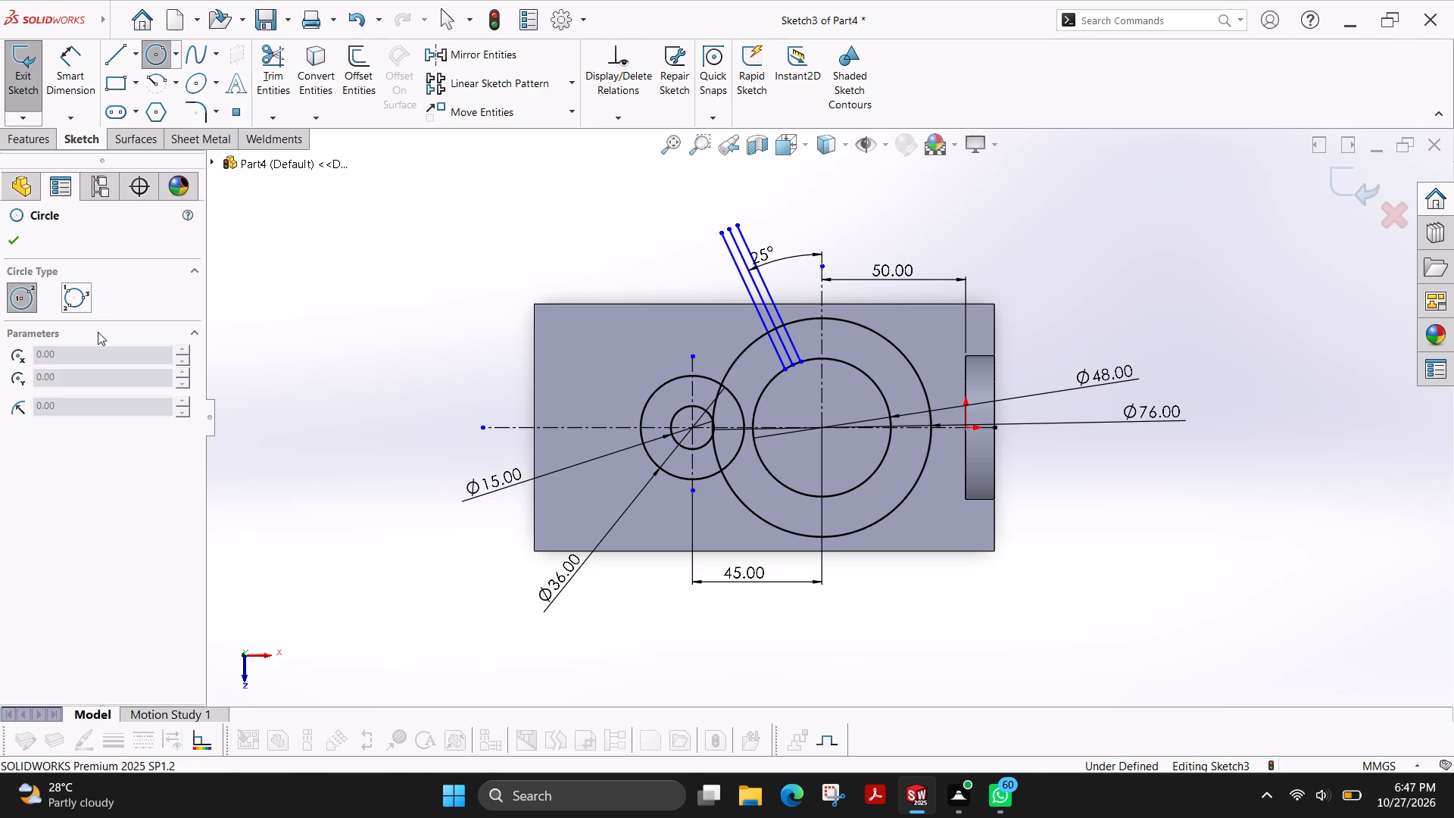
{"action": "left_click", "coordinate": [173, 52]}
{"action": "left_click", "coordinate": [170, 95]}
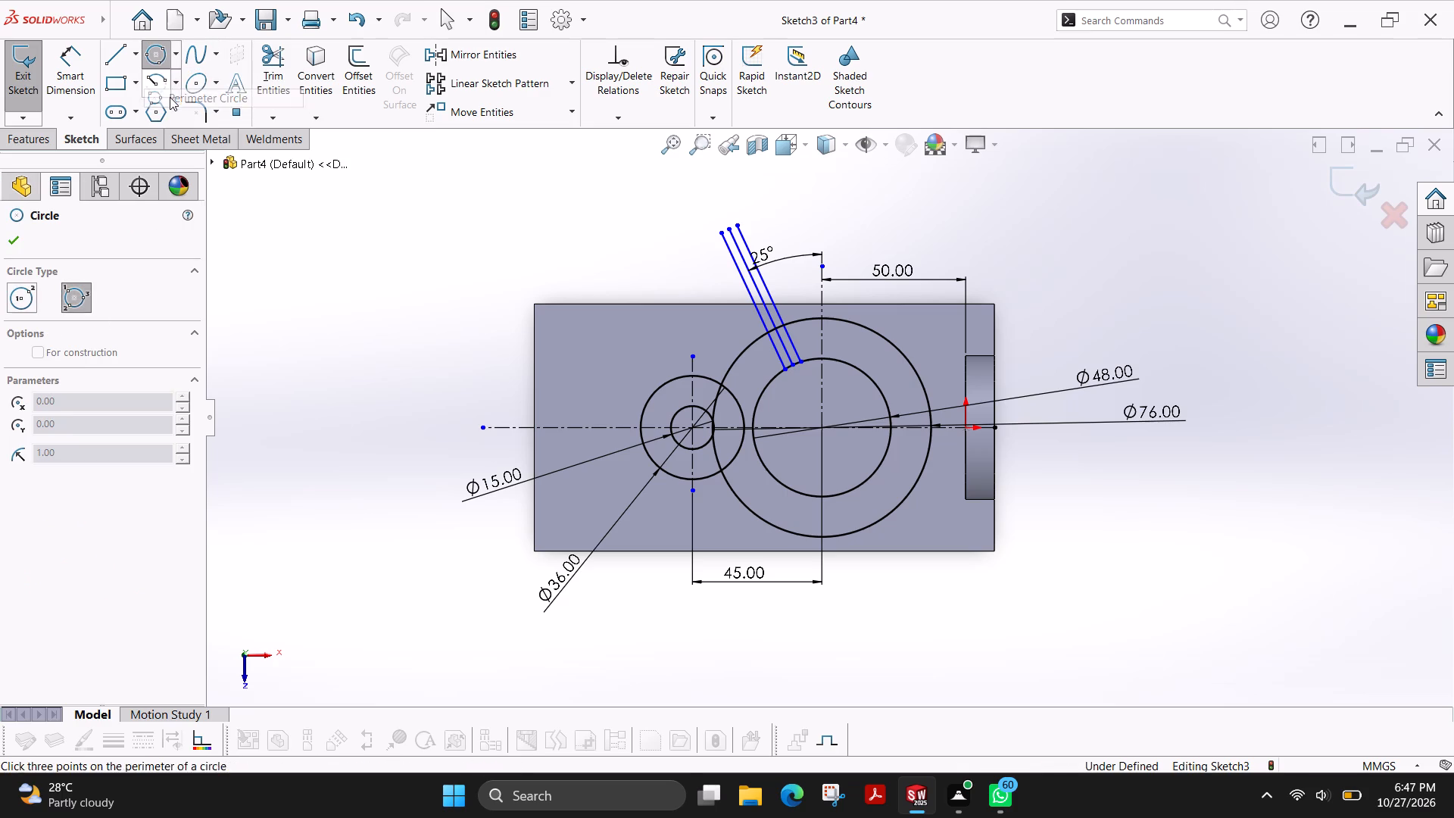
{"action": "left_click", "coordinate": [76, 292]}
{"action": "left_click", "coordinate": [161, 58]}
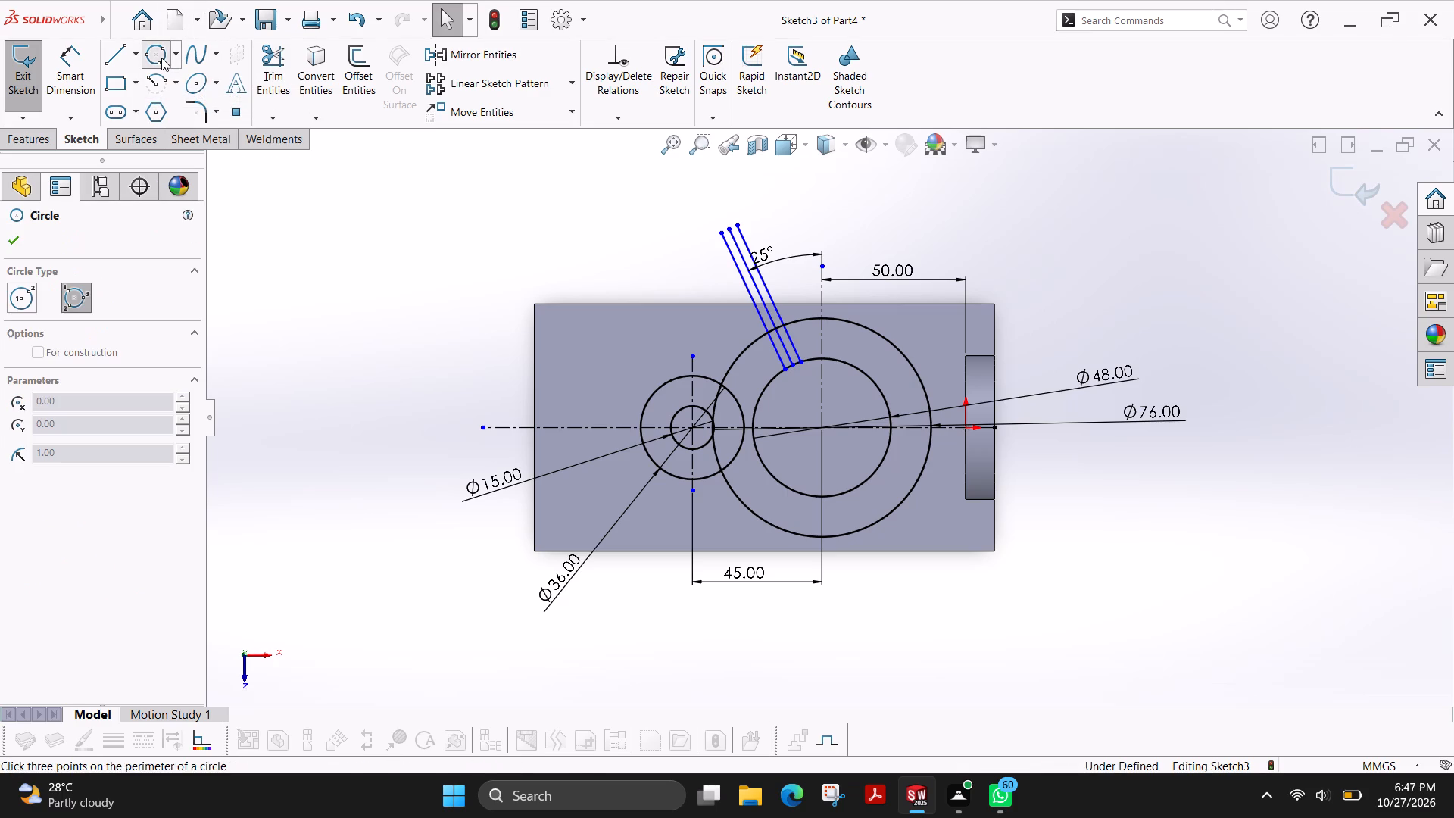
{"action": "key", "text": "Escape"}
{"action": "key", "text": "Escape"}
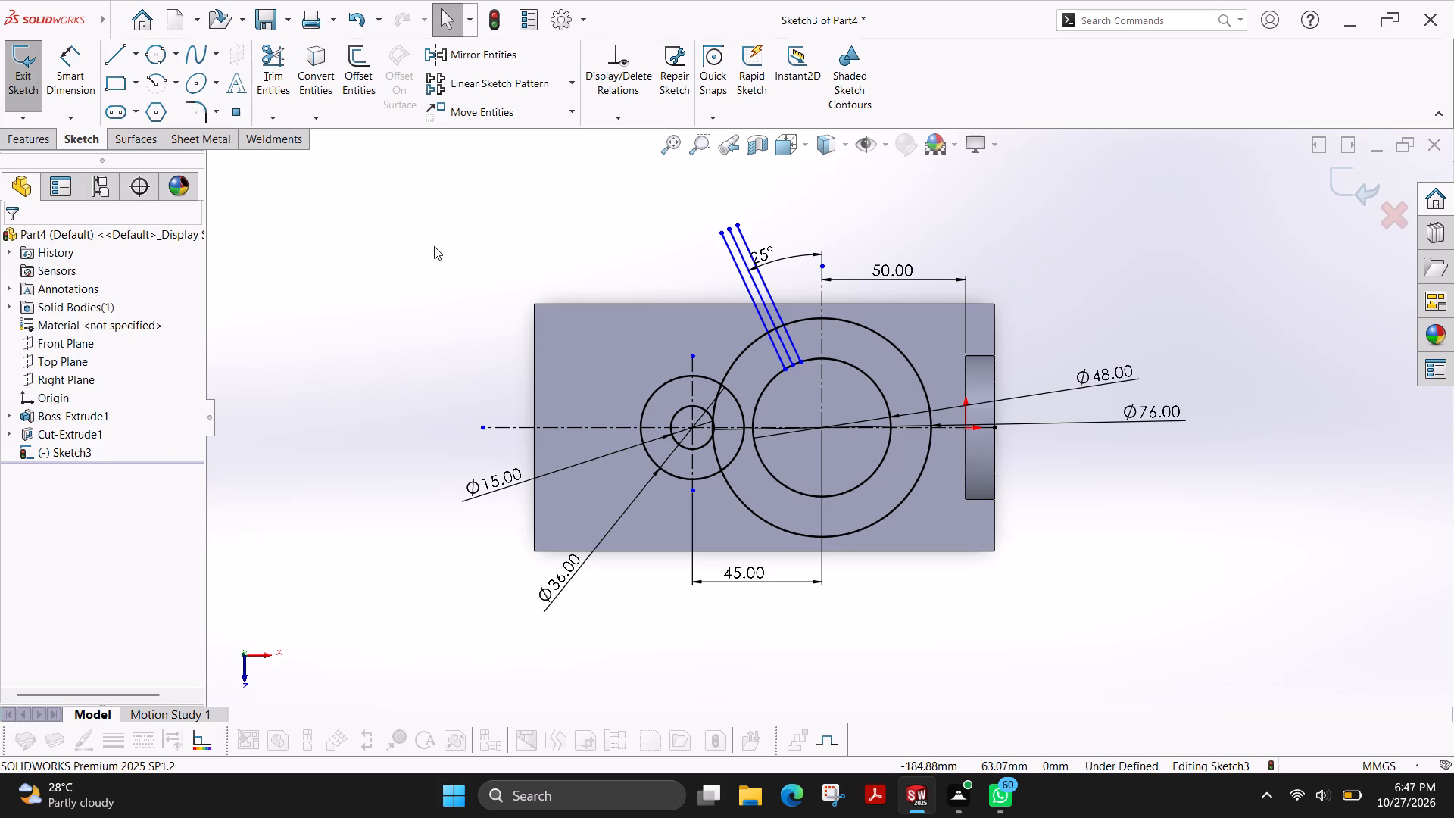
{"action": "key", "text": "Escape"}
{"action": "left_click", "coordinate": [146, 44]}
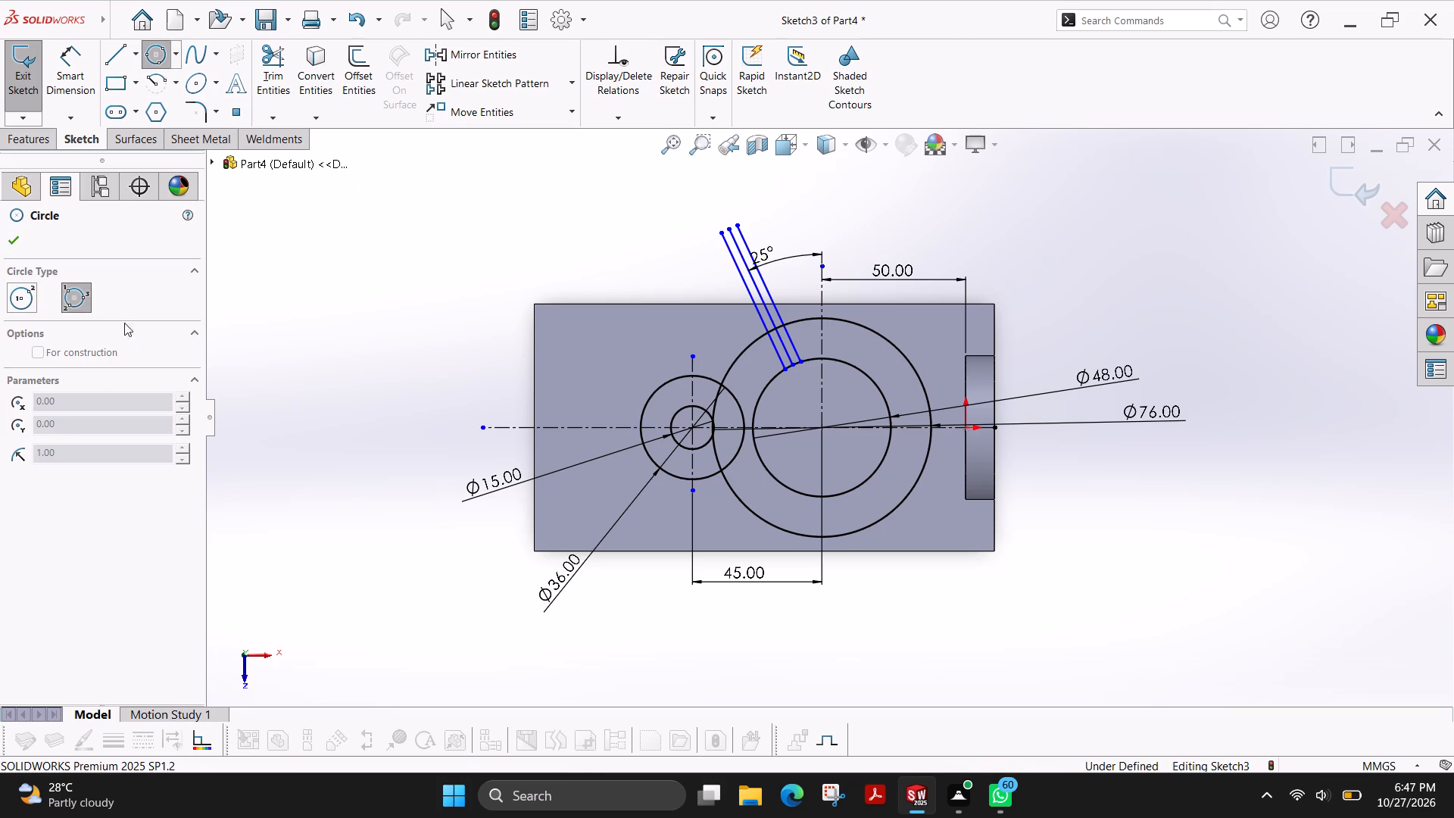
{"action": "left_click", "coordinate": [705, 376]}
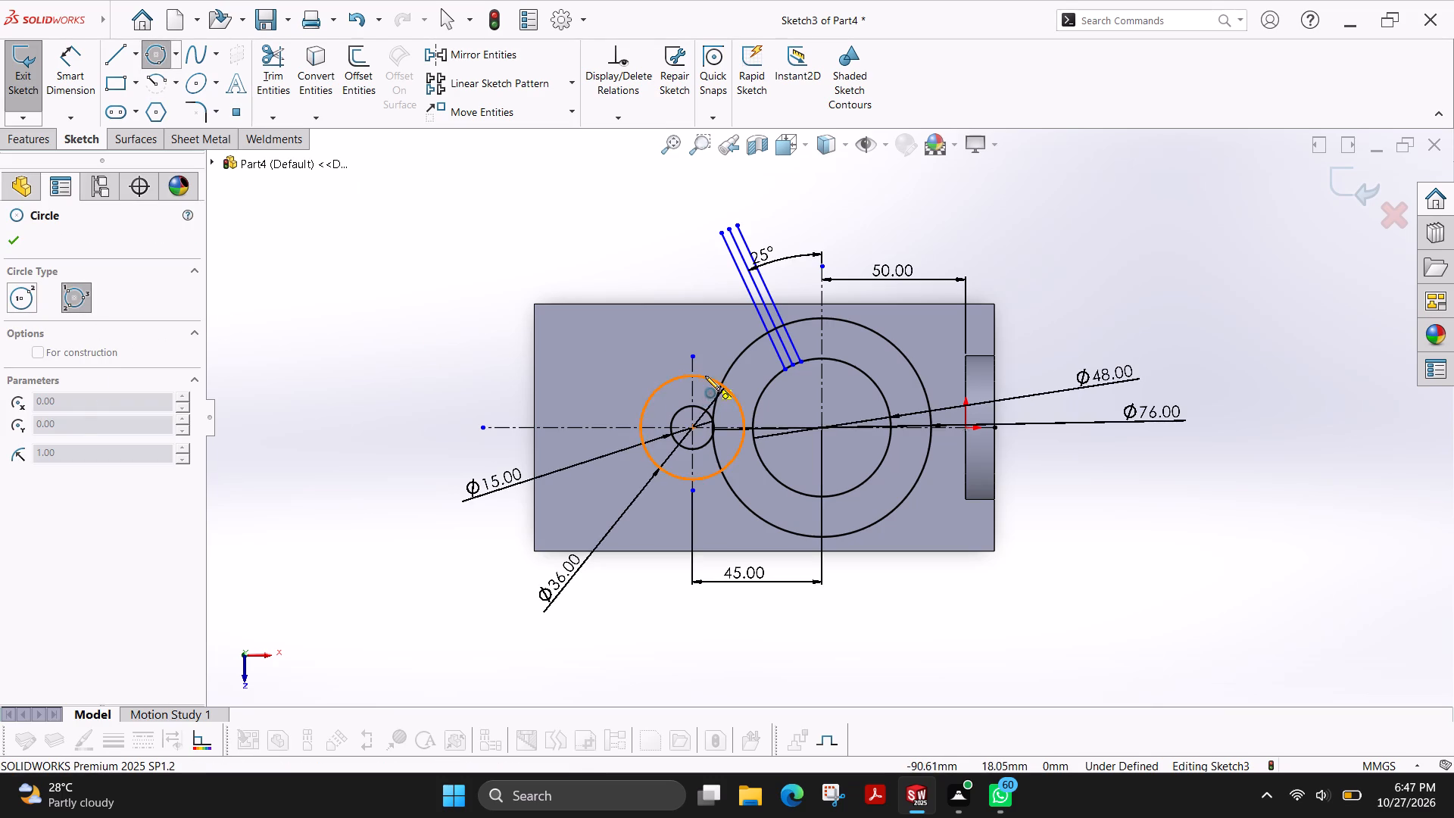
{"action": "left_click", "coordinate": [733, 358]}
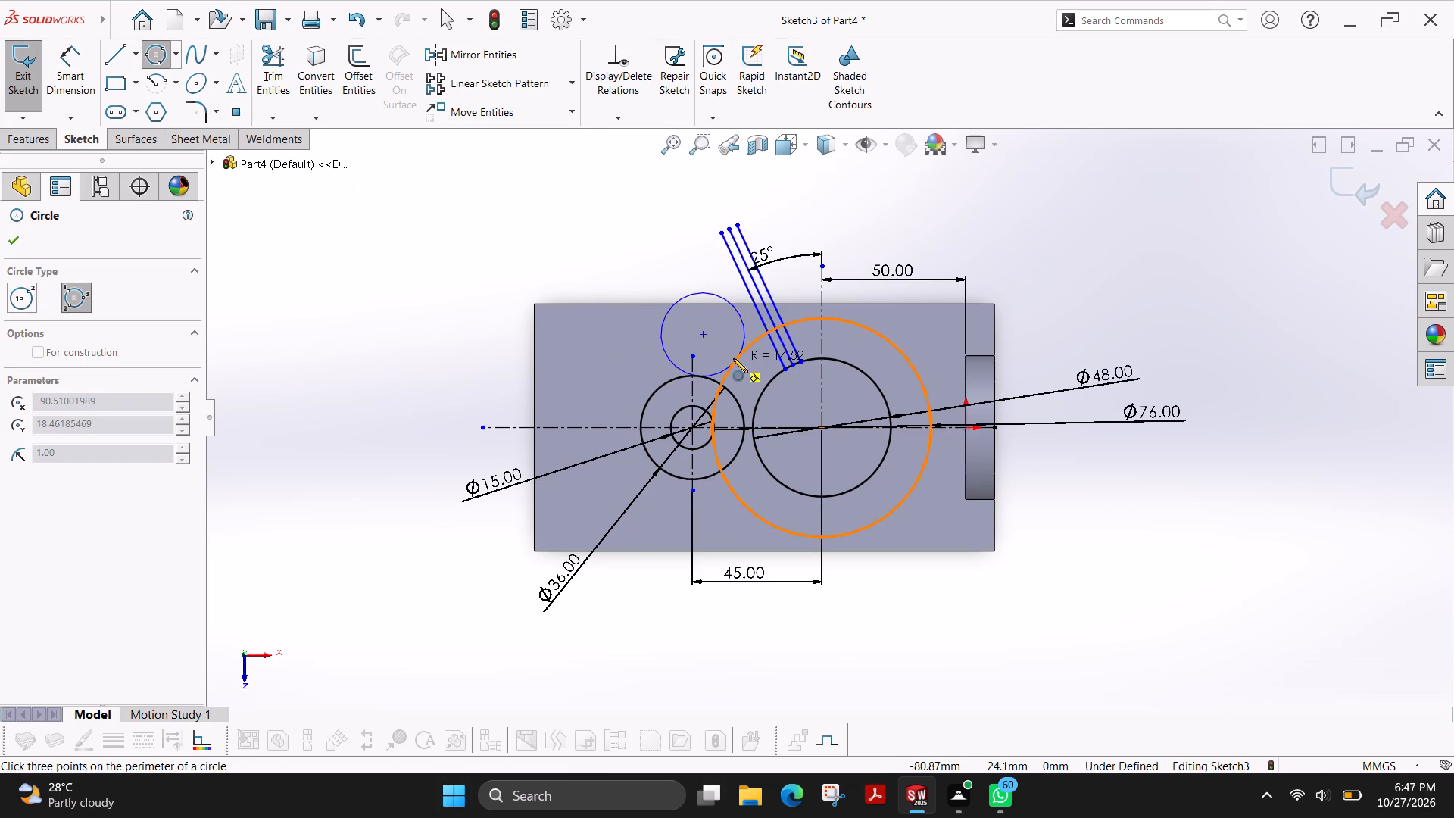
{"action": "left_click", "coordinate": [631, 266]}
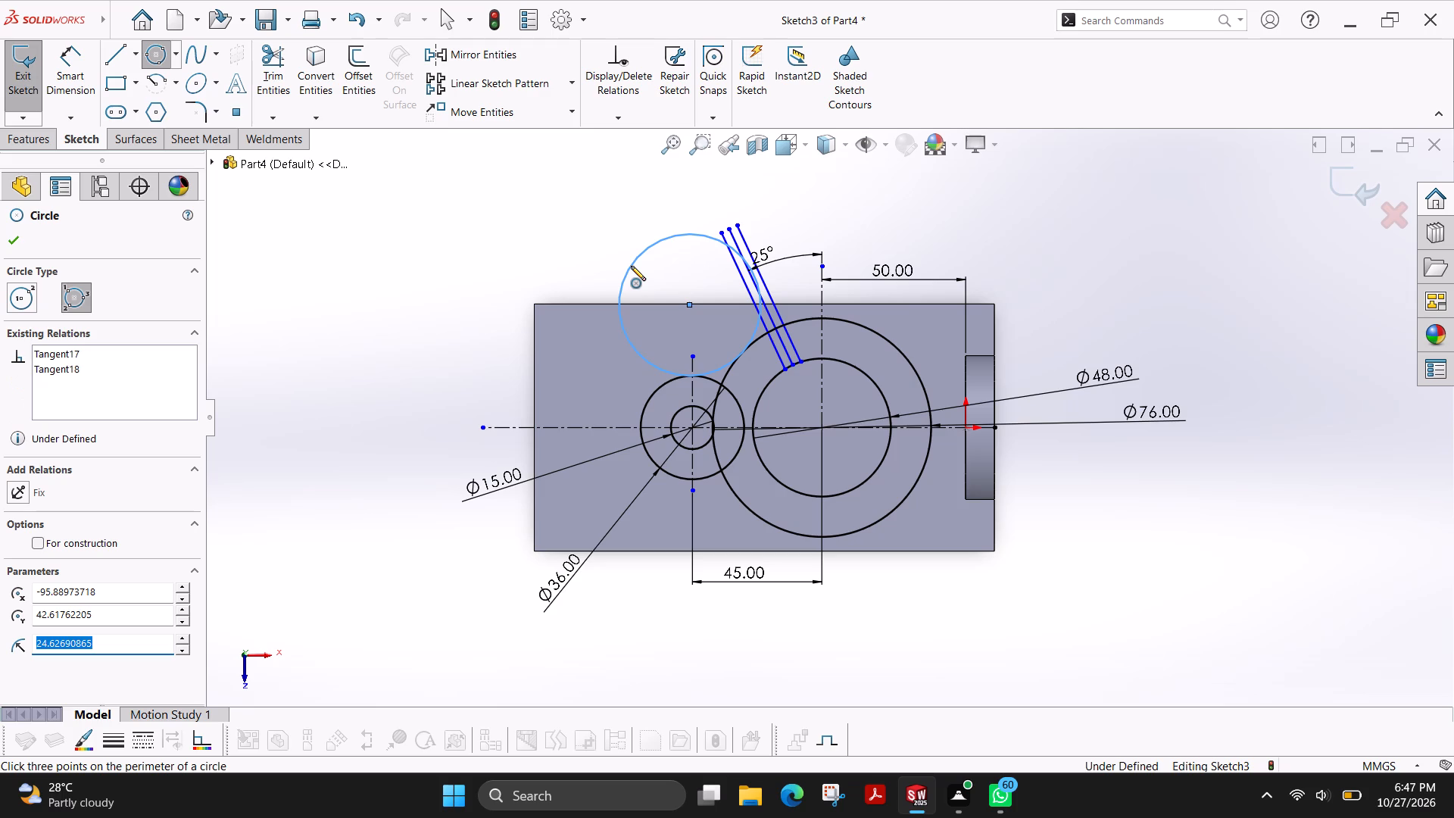
{"action": "type", "text": "50"}
{"action": "key", "text": "Return"}
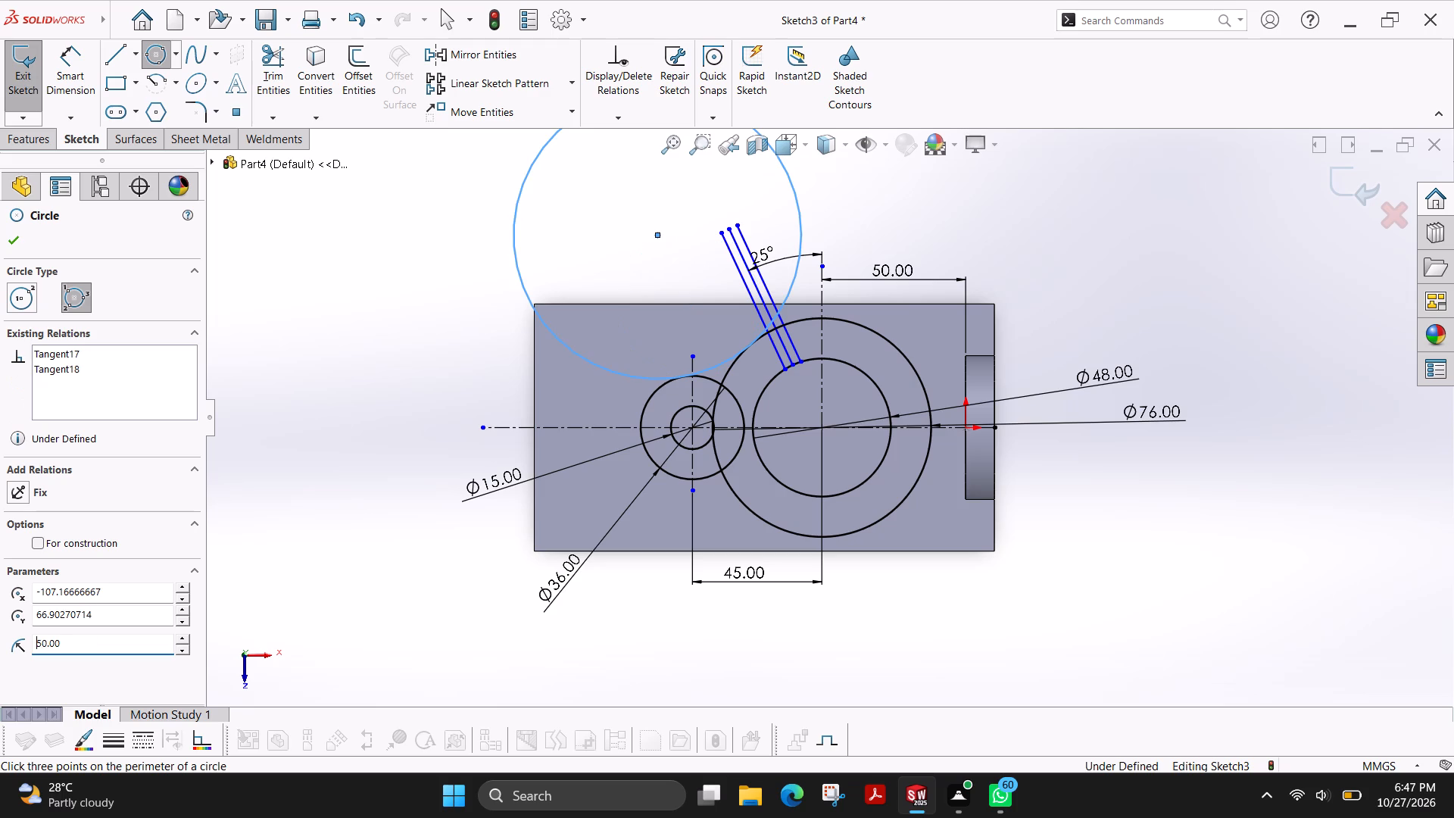
{"action": "left_click", "coordinate": [14, 238]}
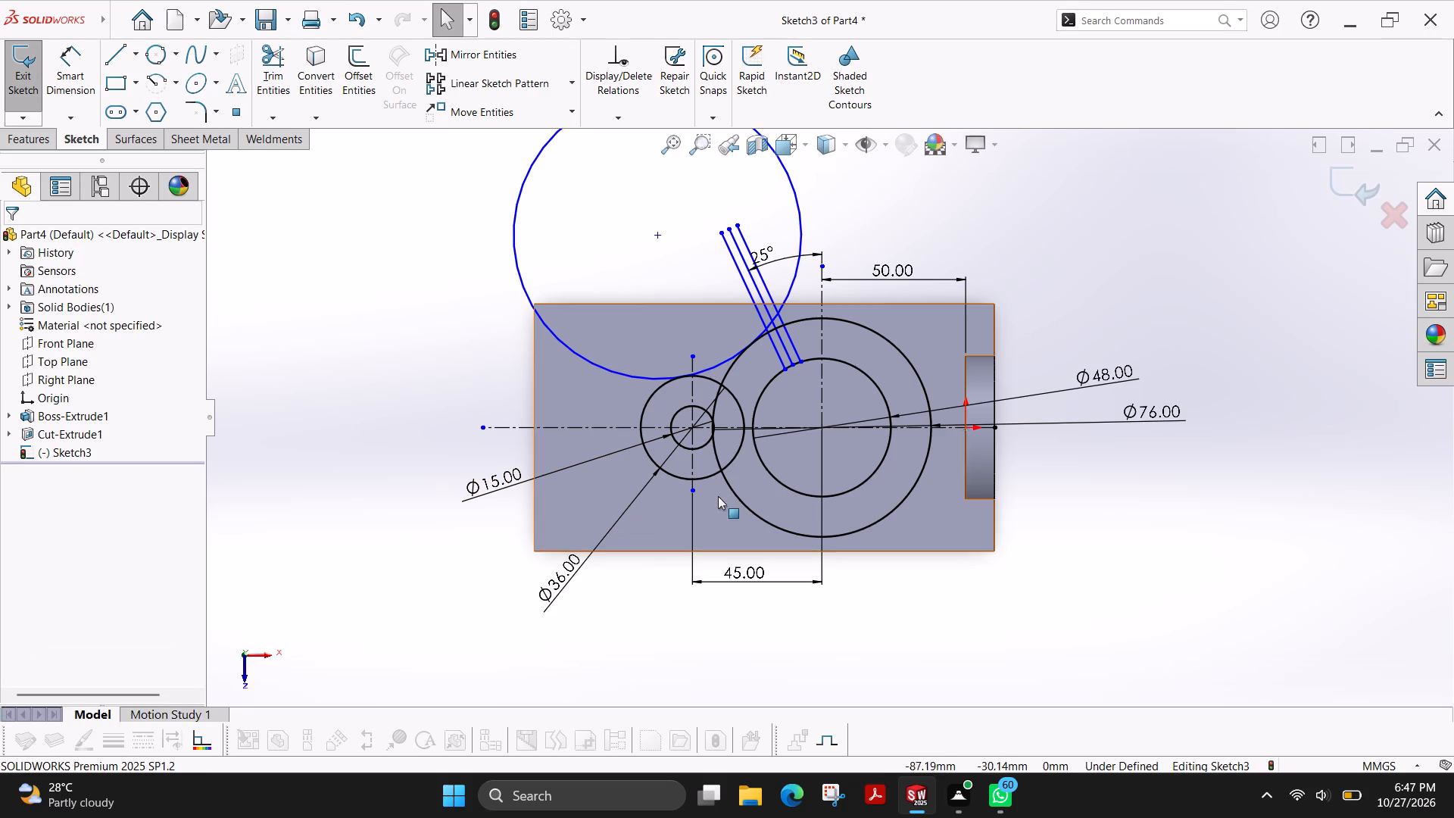
Sketch a second perimeter circle of radius 50 mm below the centreline, tangent to the 36 mm and 76 mm circles.
{"action": "left_click", "coordinate": [172, 65]}
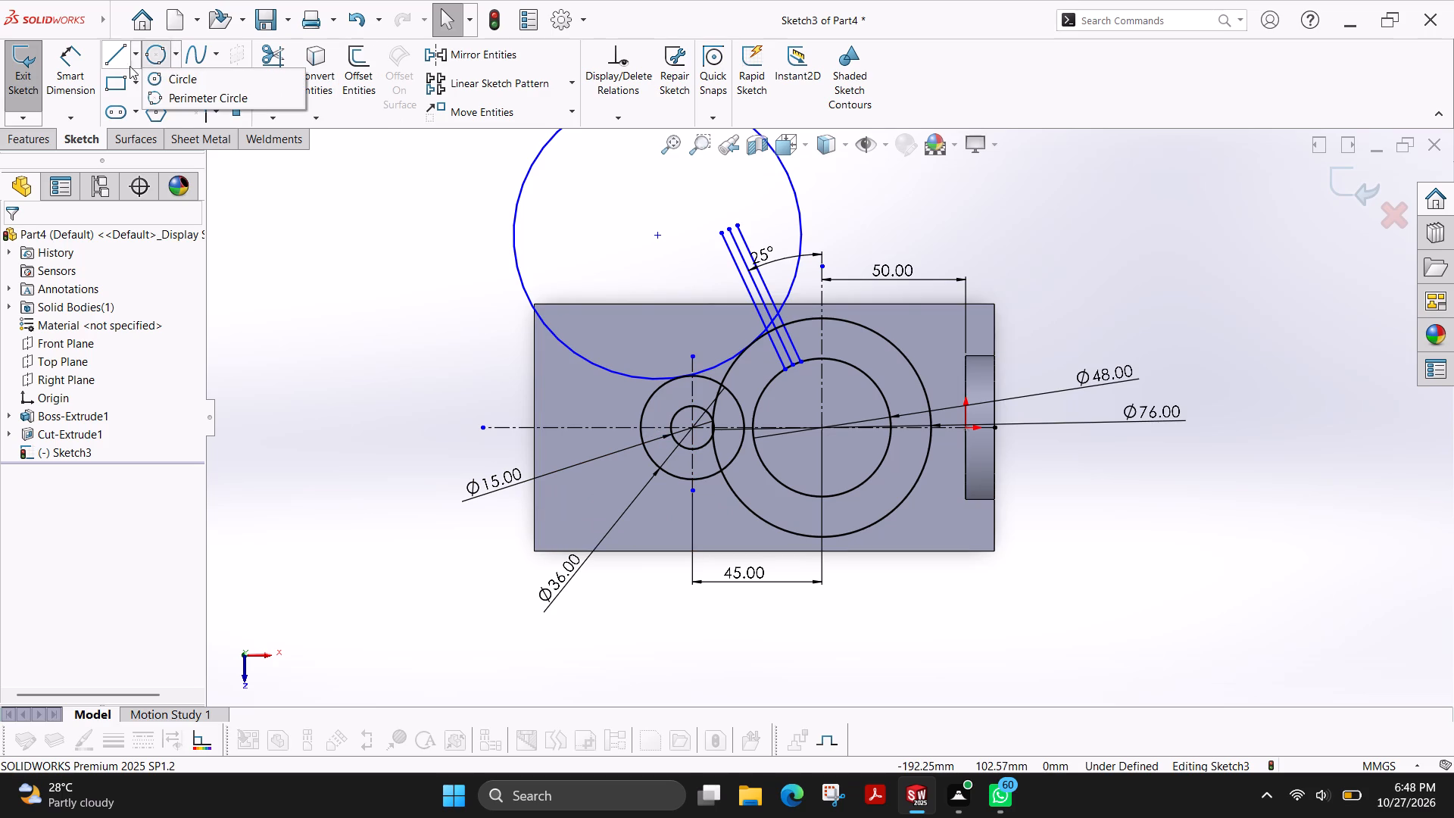
{"action": "left_click", "coordinate": [155, 55]}
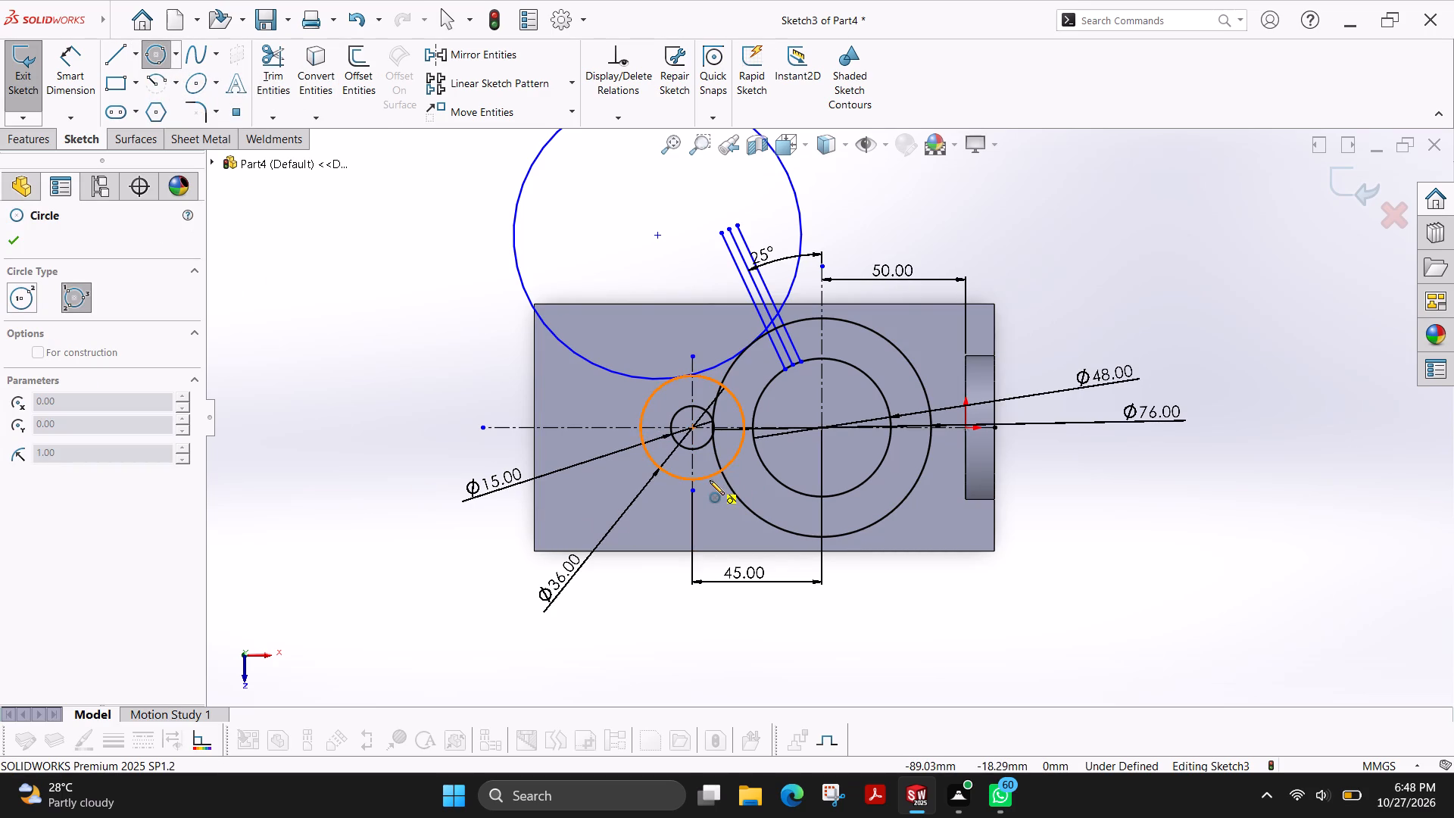
{"action": "left_click", "coordinate": [710, 480]}
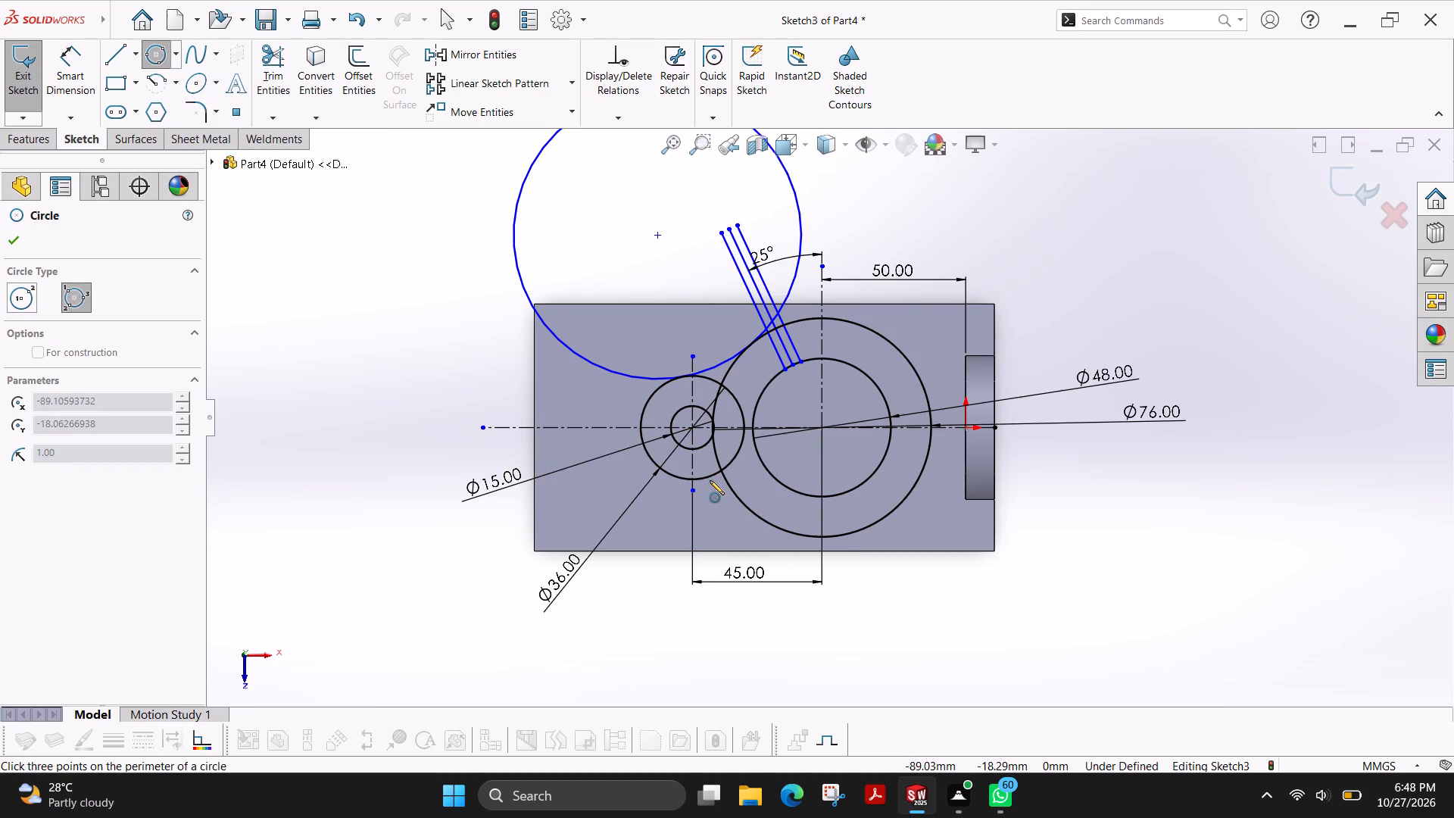
{"action": "left_click", "coordinate": [744, 505]}
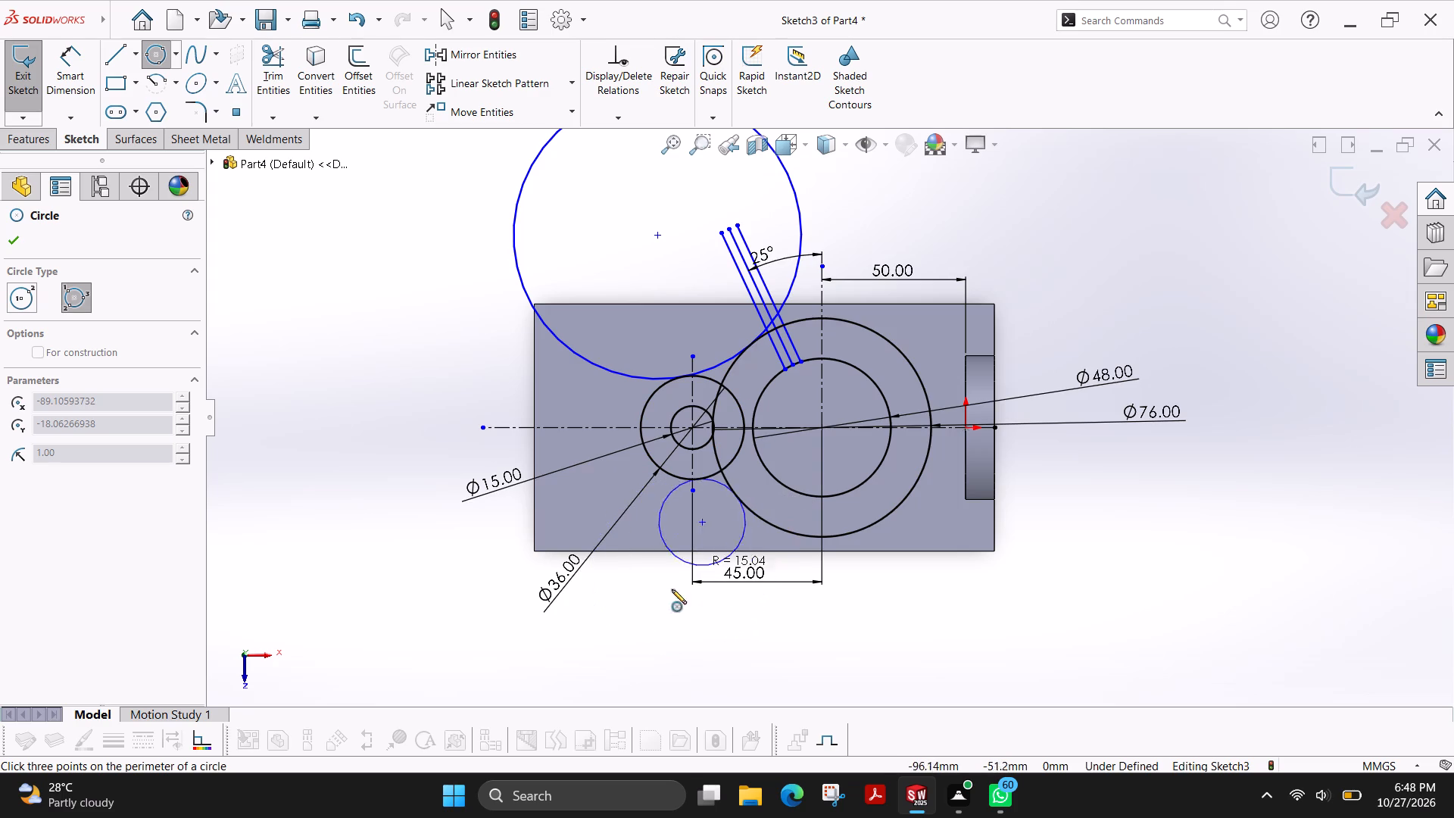
{"action": "left_click", "coordinate": [611, 657]}
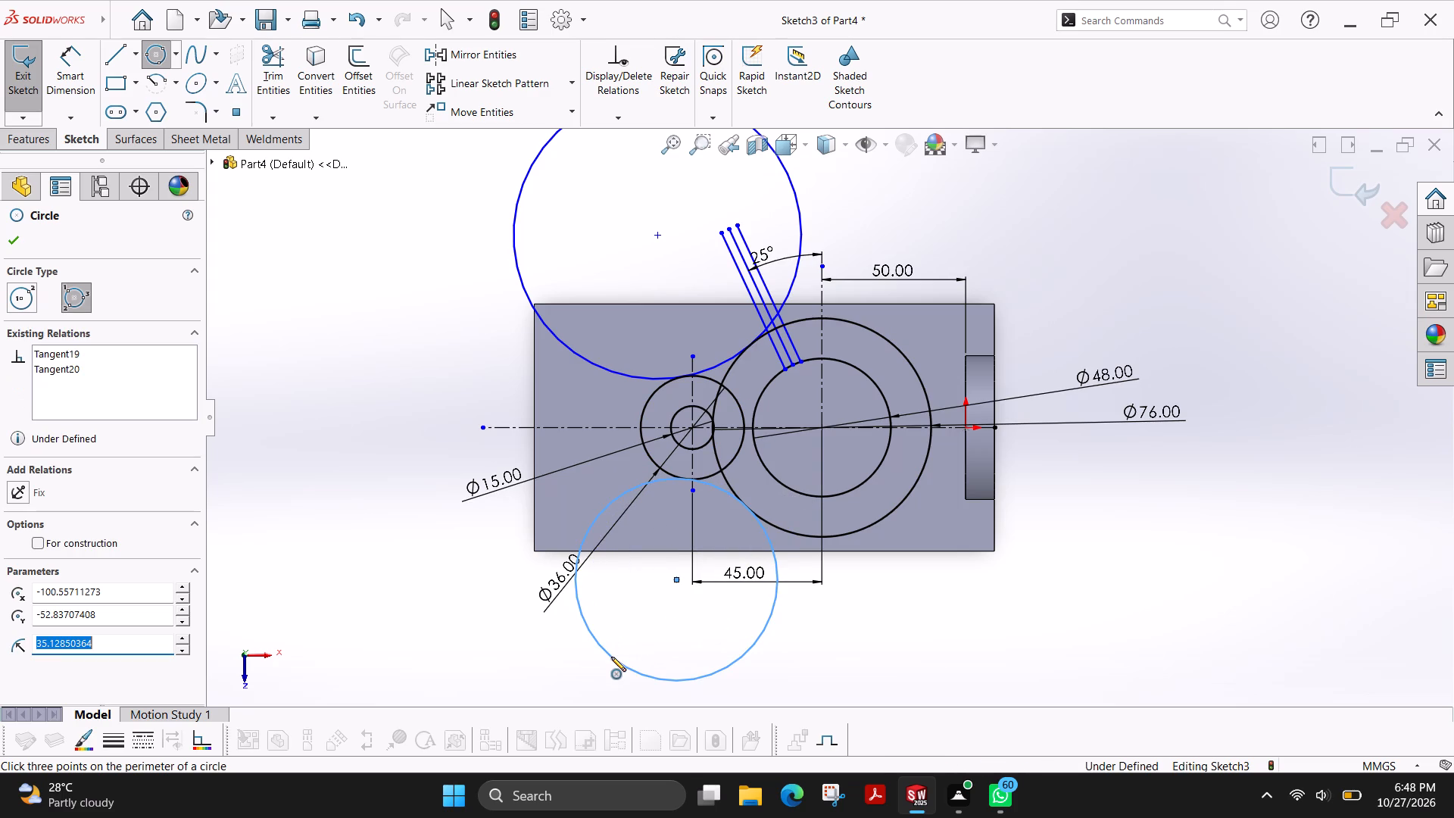
{"action": "type", "text": "50"}
{"action": "key", "text": "Return"}
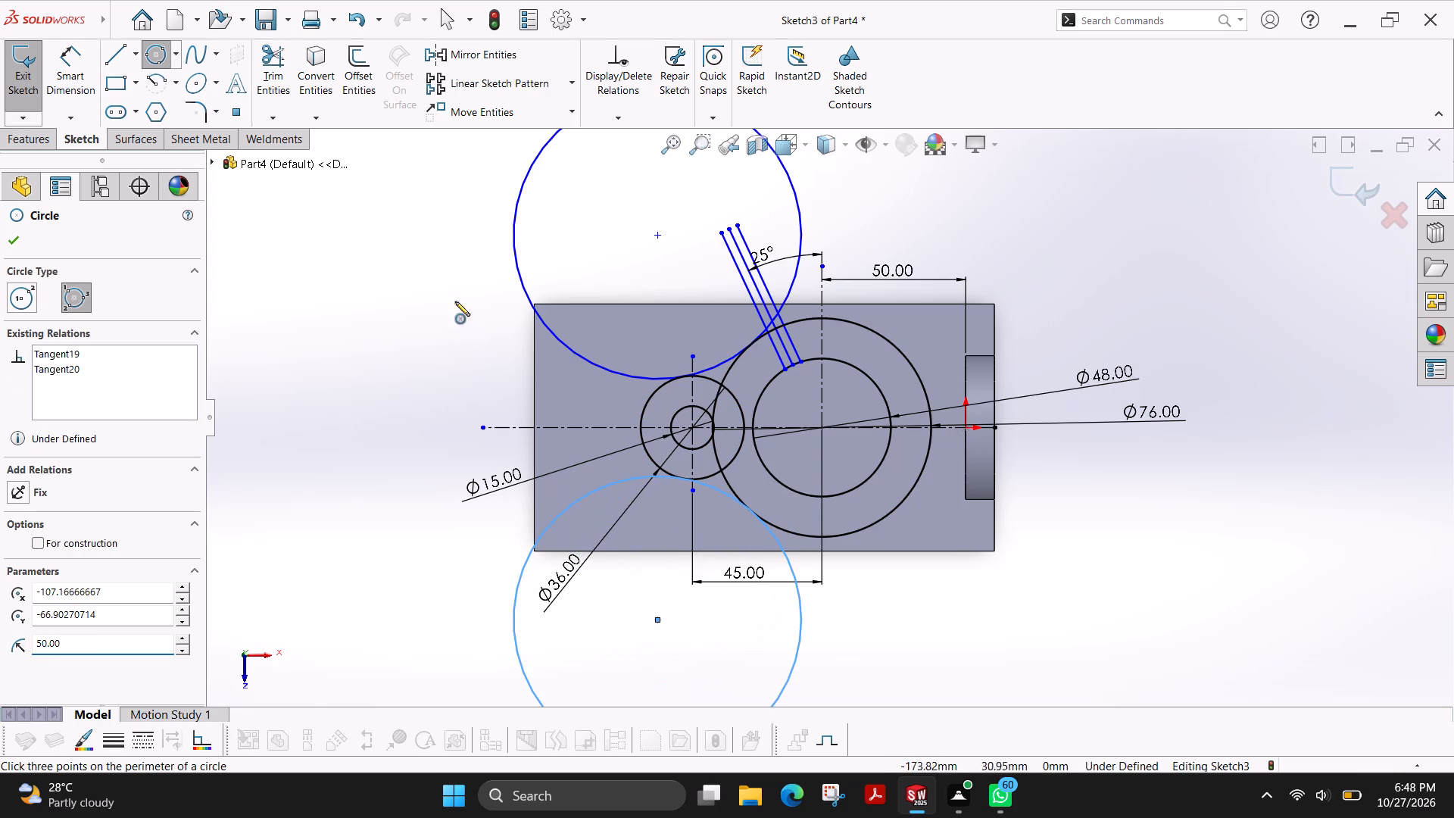
{"action": "left_click", "coordinate": [12, 244]}
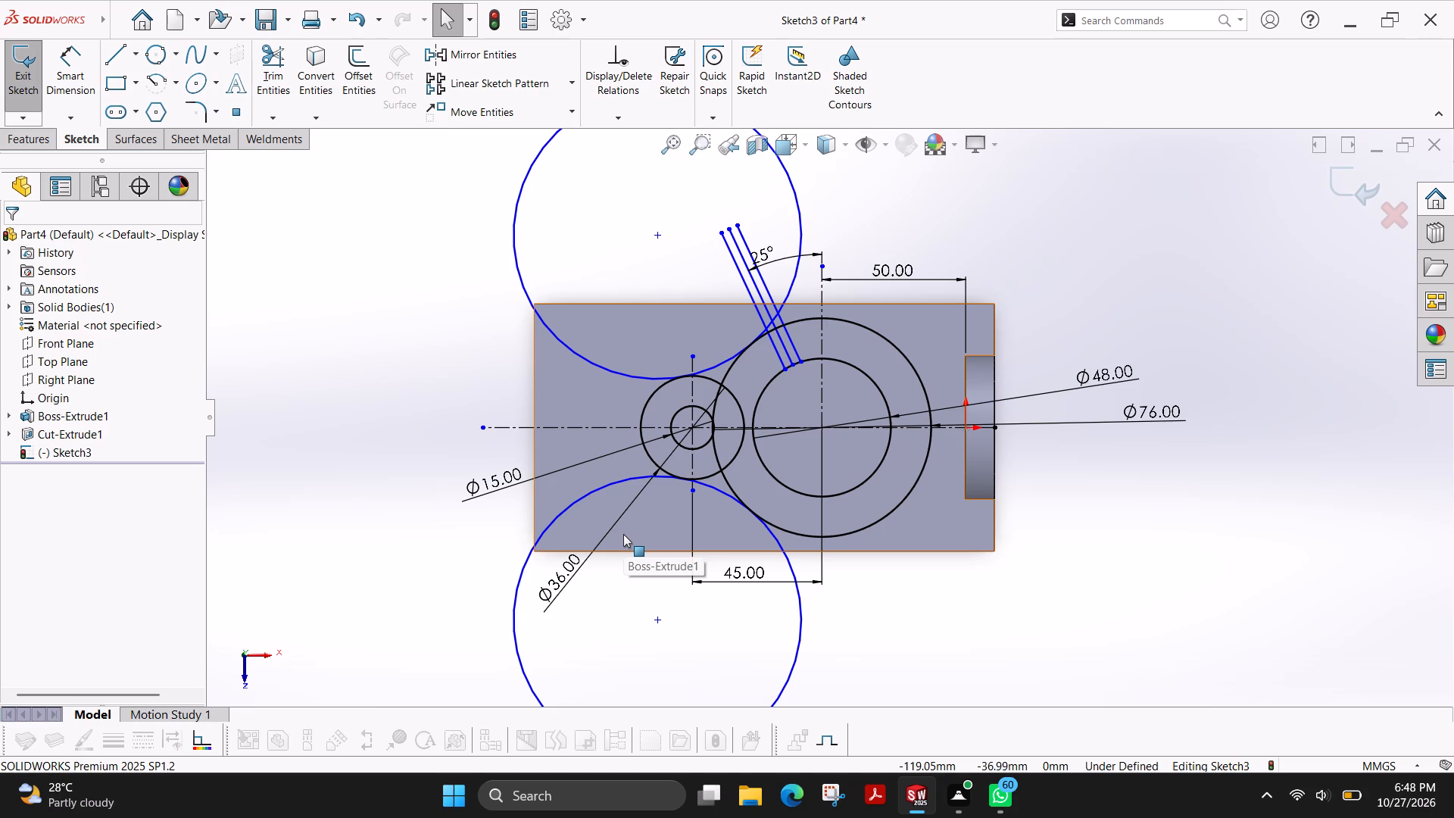
Sketch a horizontal line about 48 mm long from the slot's upper outer corner at the plate's end into the 76 mm circle.
{"action": "left_click", "coordinate": [155, 42]}
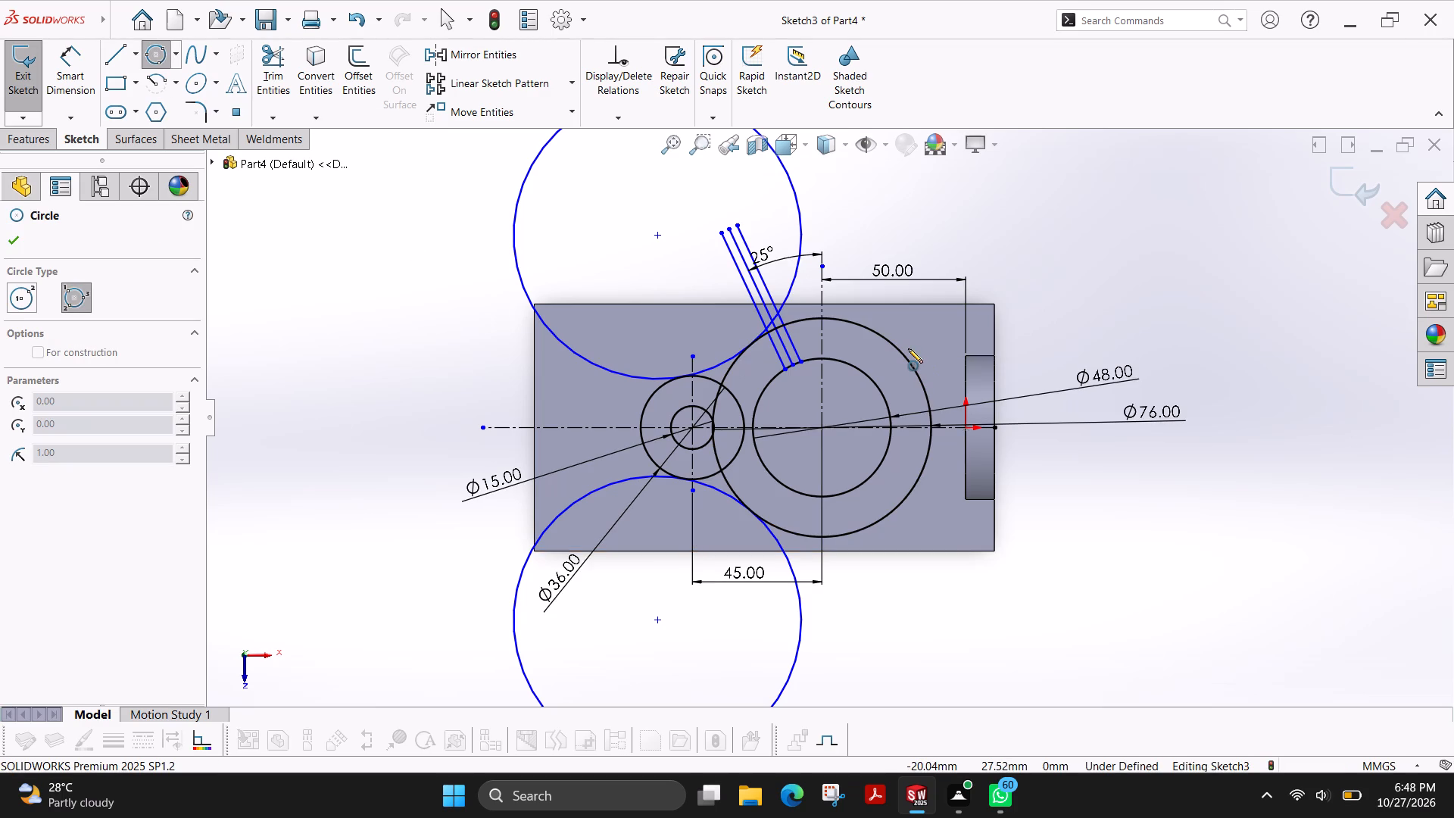
{"action": "left_click", "coordinate": [125, 50]}
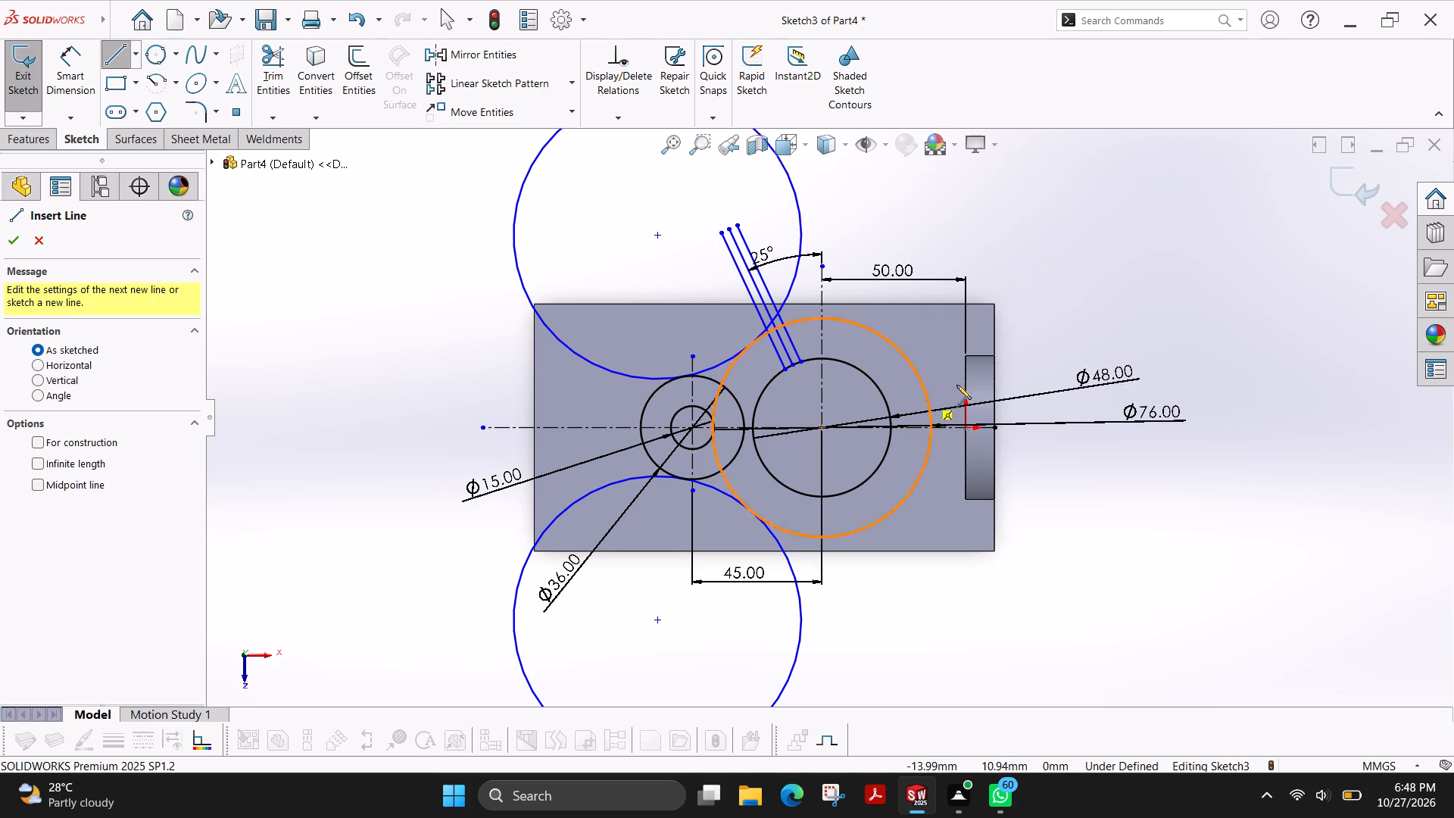
{"action": "left_click", "coordinate": [994, 353]}
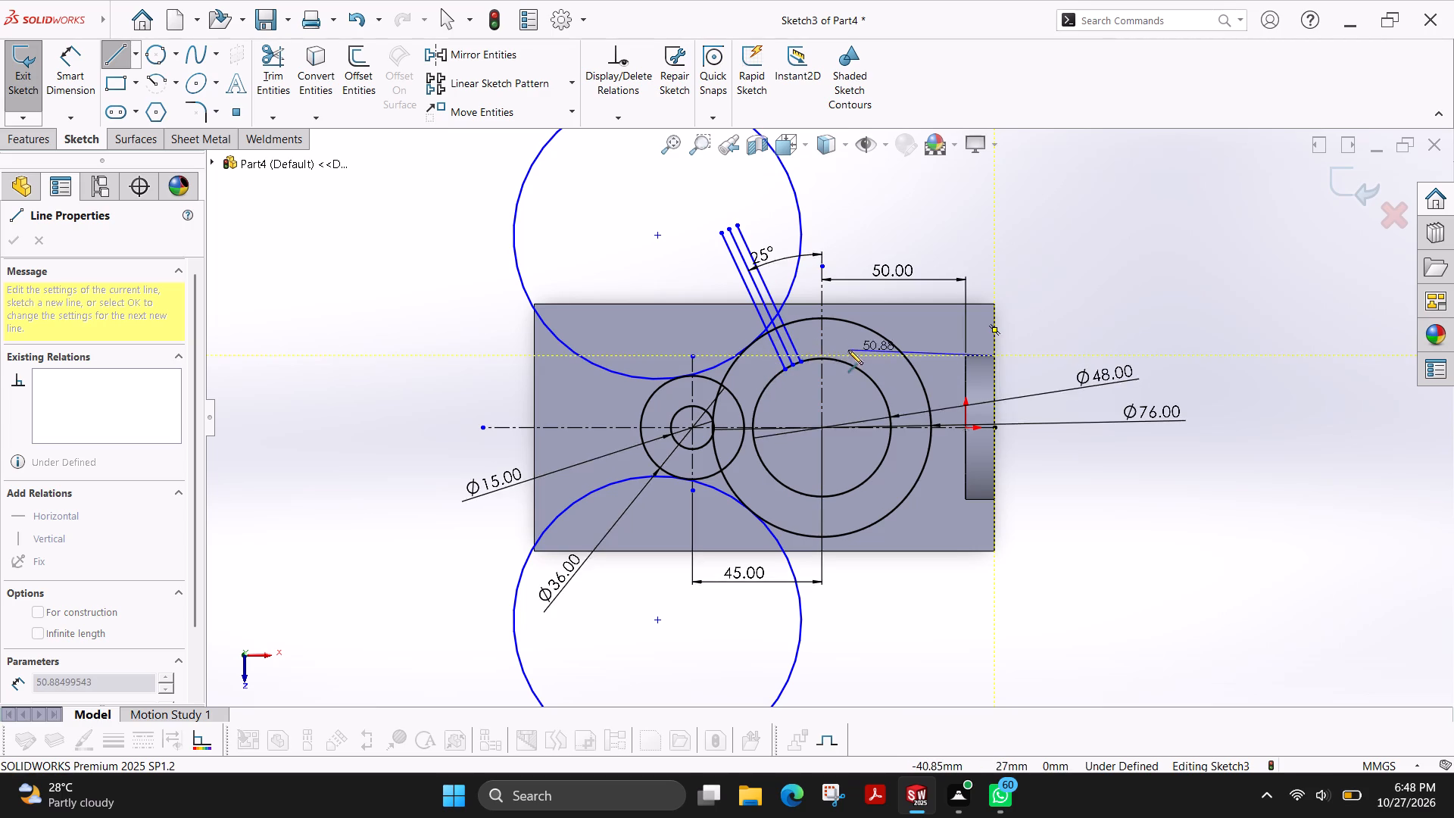
{"action": "scroll", "coordinate": [848, 350], "scroll_direction": "down", "scroll_amount": 7}
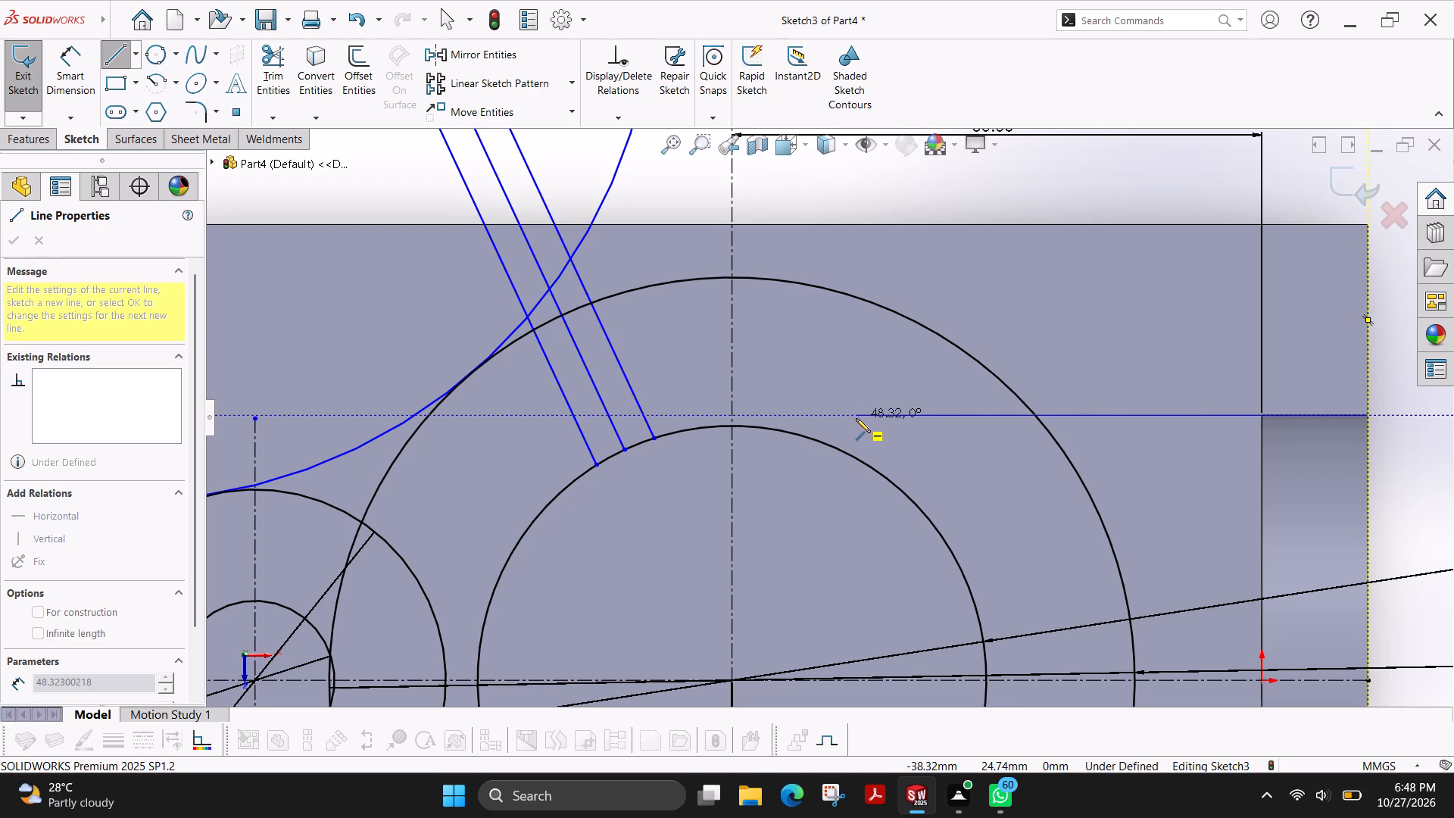
{"action": "left_click", "coordinate": [856, 418]}
{"action": "scroll", "coordinate": [975, 493], "scroll_direction": "up", "scroll_amount": 5}
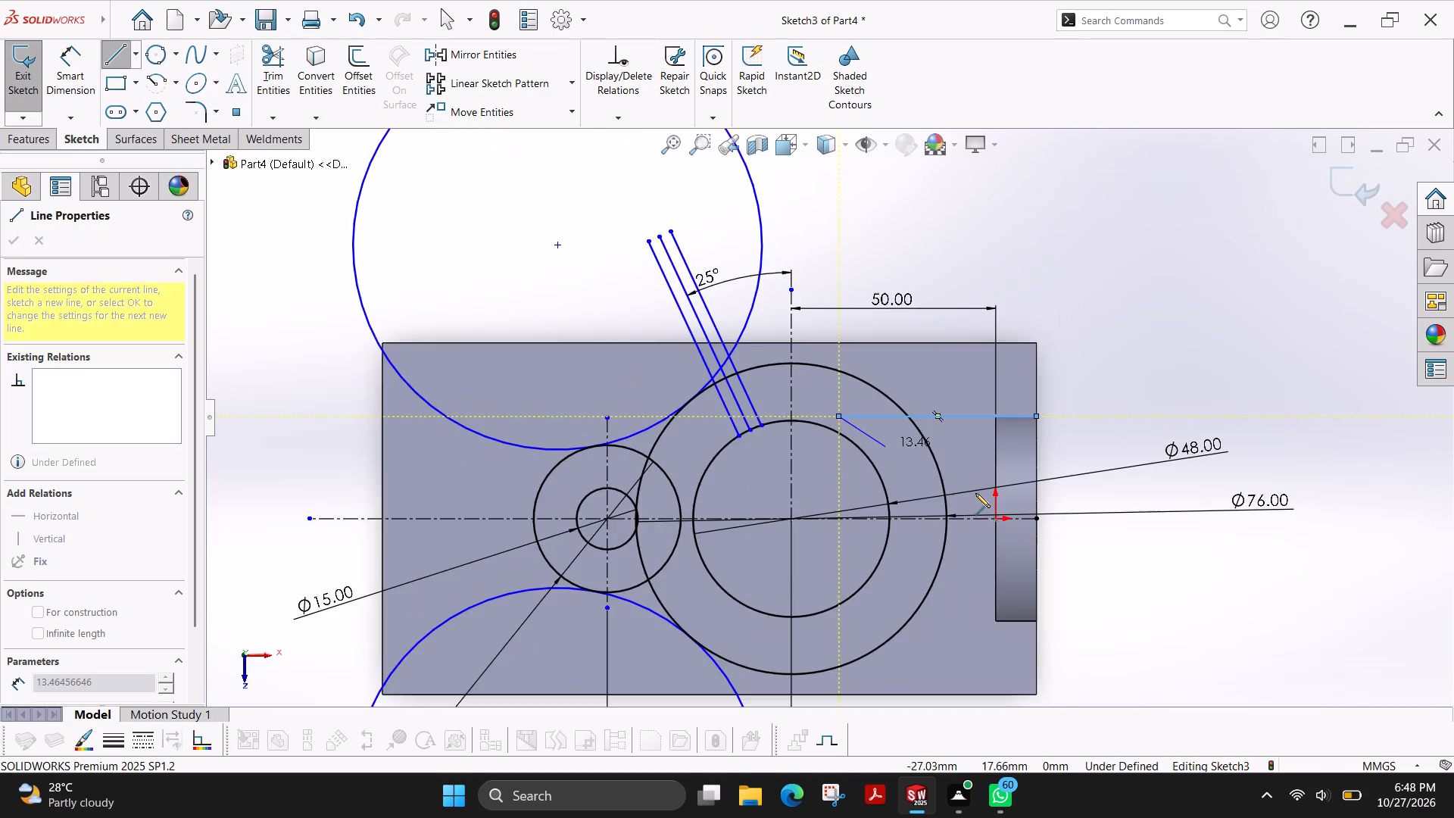
{"action": "scroll", "coordinate": [975, 493], "scroll_direction": "up", "scroll_amount": 1}
{"action": "key", "text": "Escape"}
Sketch a horizontal line about 43.5 mm long from the slot's lower outer corner at the plate's end into the 76 mm circle.
{"action": "left_click", "coordinate": [117, 58]}
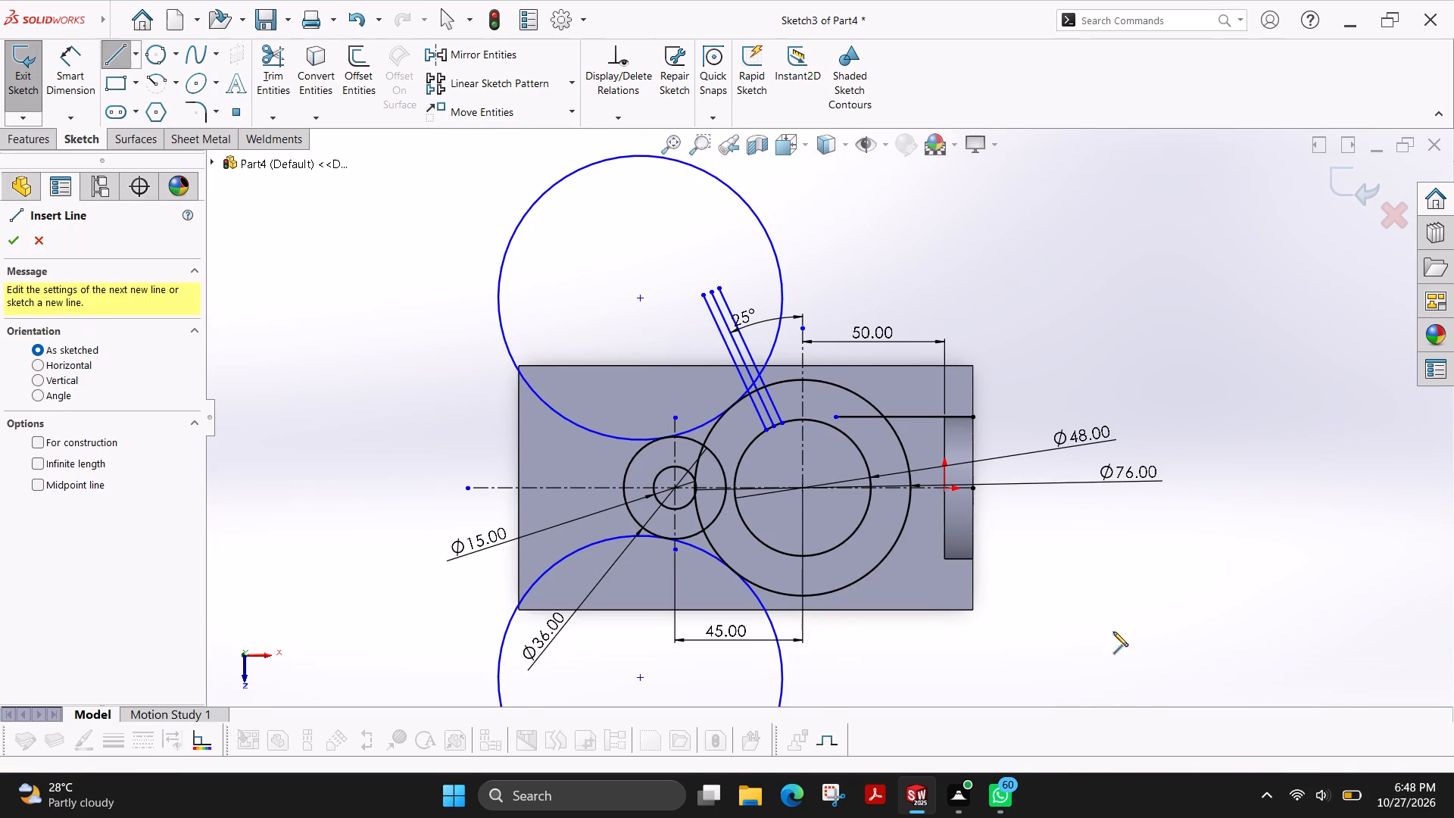
{"action": "left_click", "coordinate": [974, 559]}
{"action": "scroll", "coordinate": [865, 545], "scroll_direction": "down", "scroll_amount": 3}
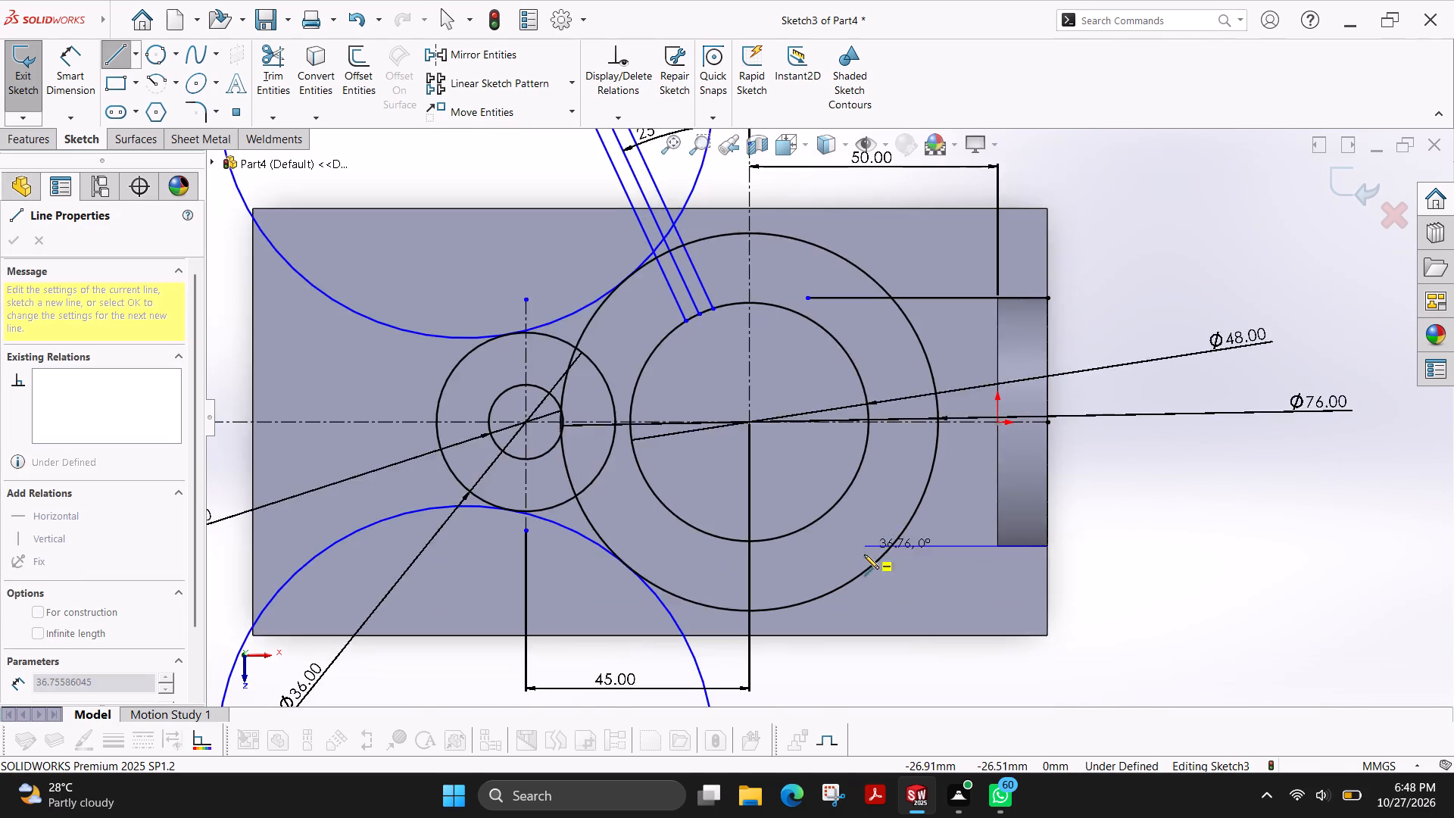
{"action": "scroll", "coordinate": [864, 554], "scroll_direction": "down", "scroll_amount": 2}
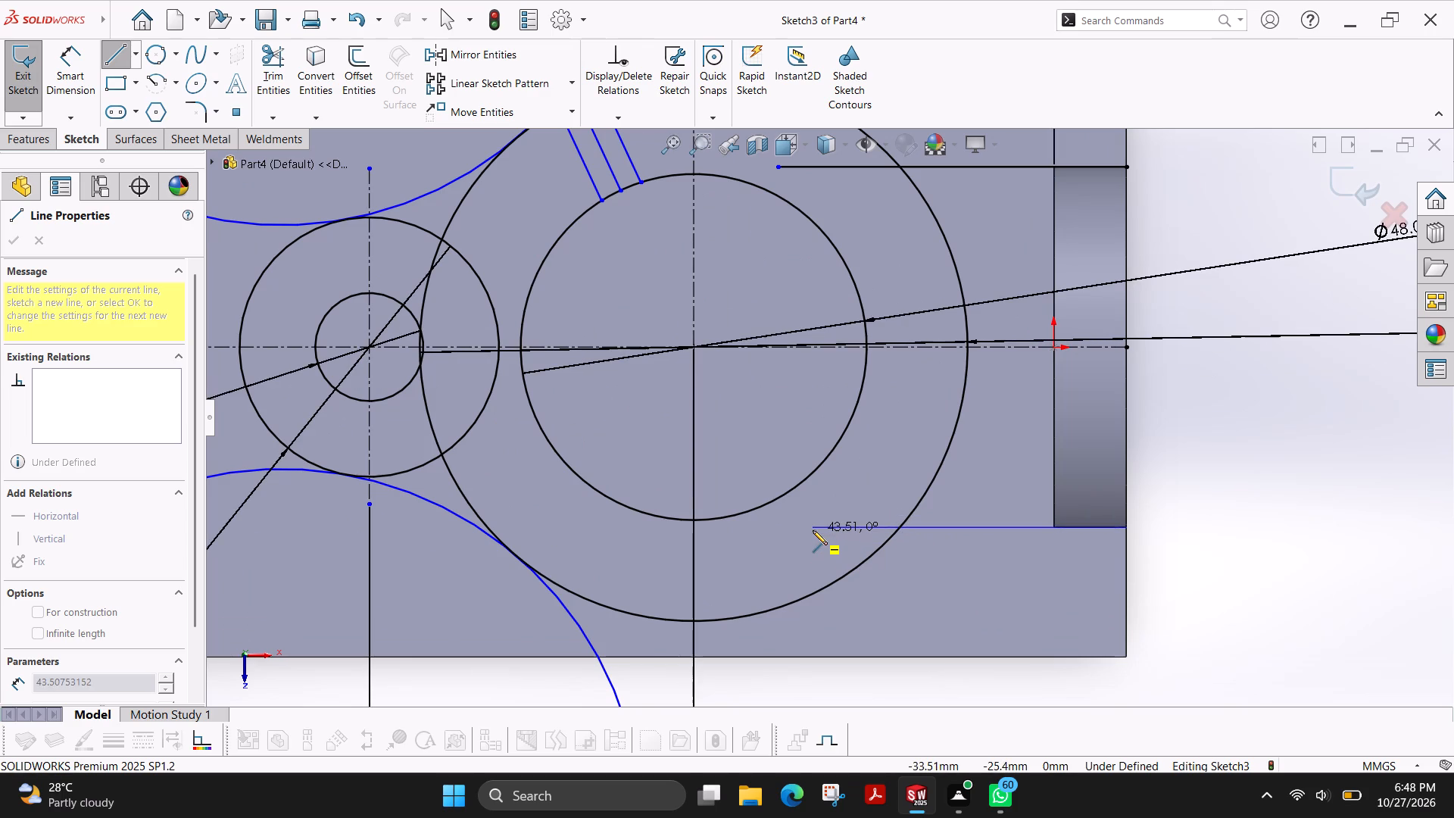
{"action": "left_click", "coordinate": [813, 530]}
{"action": "key", "text": "Escape"}
{"action": "scroll", "coordinate": [935, 448], "scroll_direction": "up", "scroll_amount": 3}
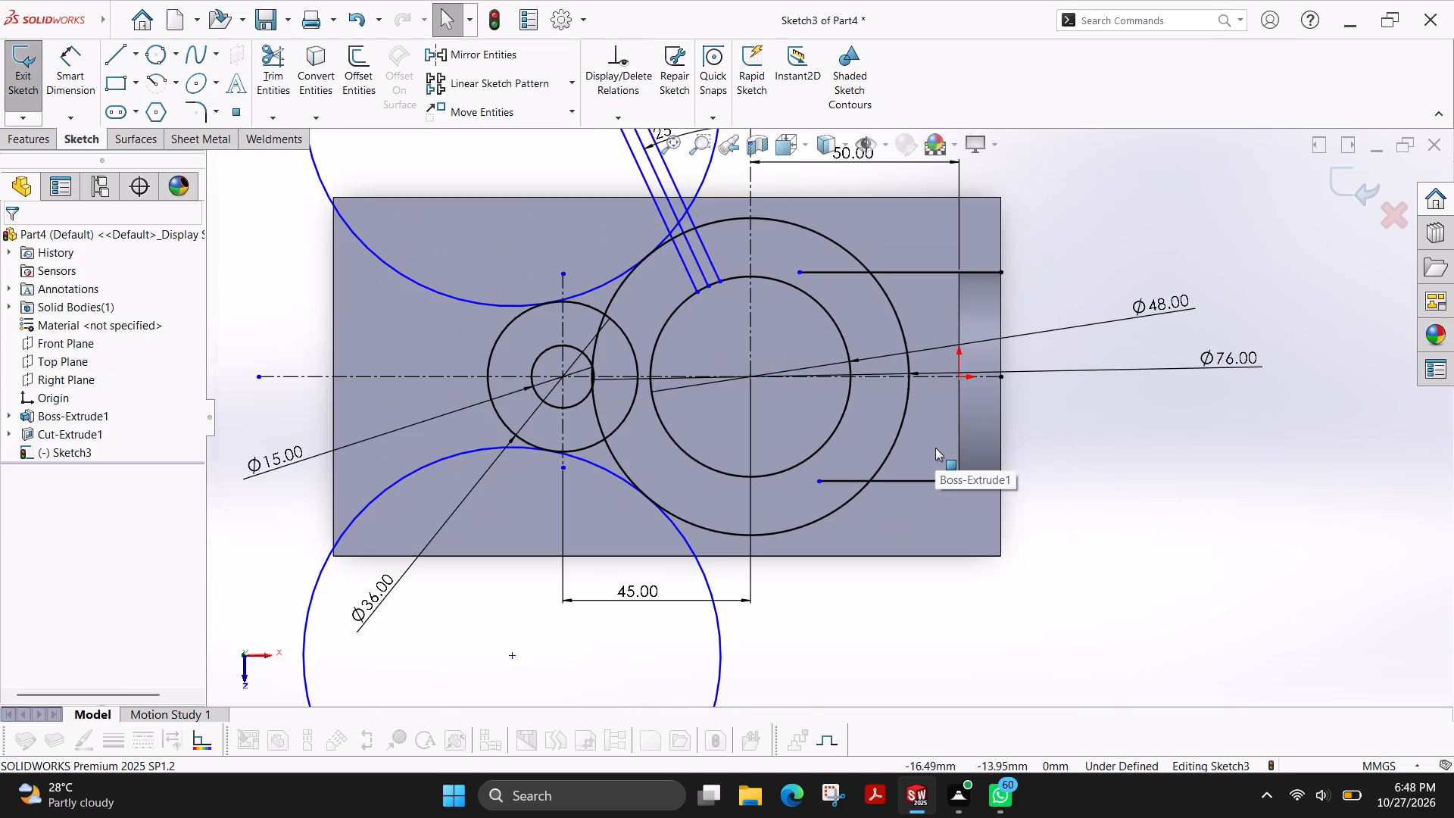
Sketch a perimeter circle of radius 10 mm above the upper side line, tangent to that line and the 76 mm circle.
{"action": "left_click", "coordinate": [155, 53]}
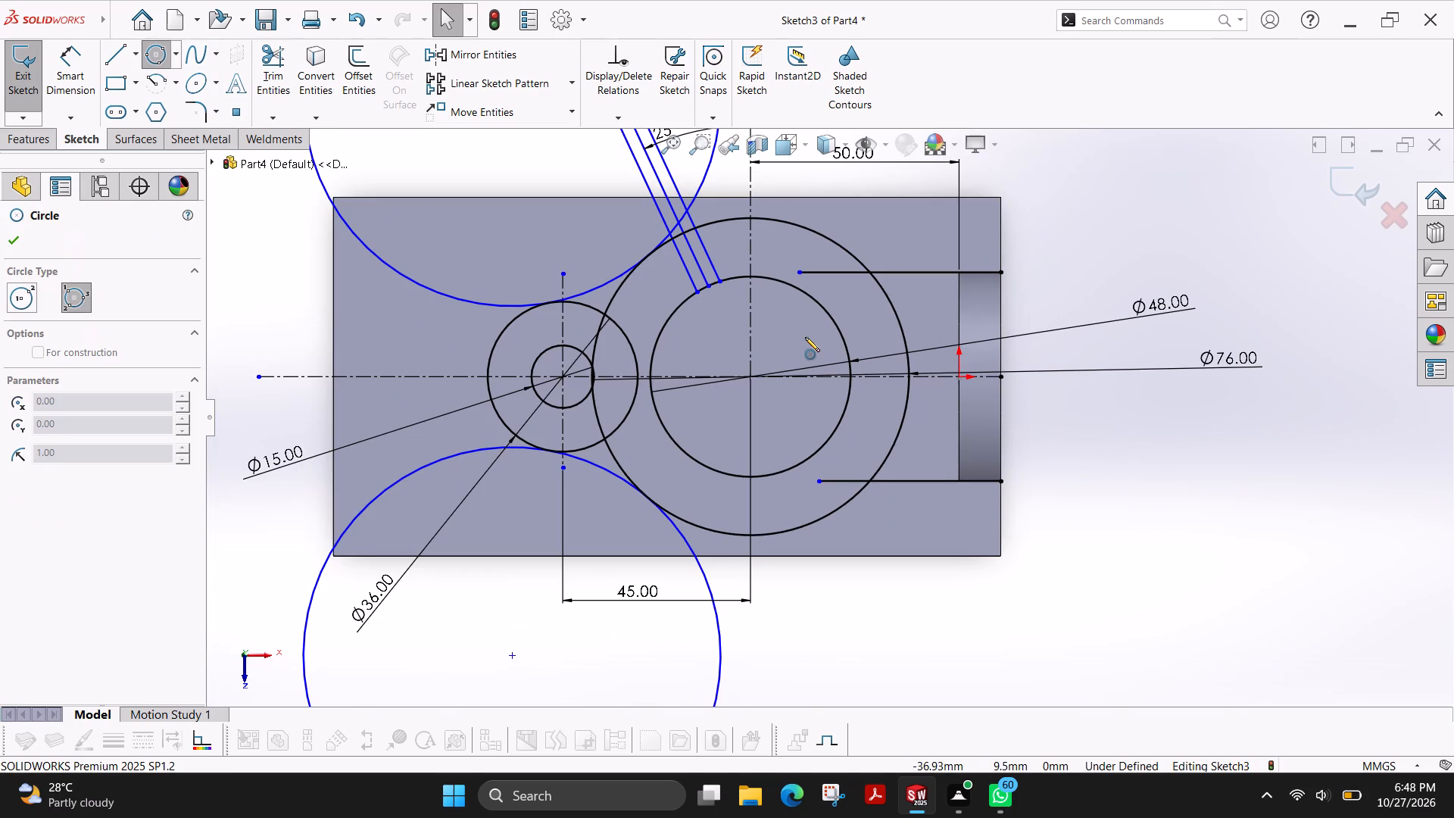
{"action": "left_click", "coordinate": [852, 254]}
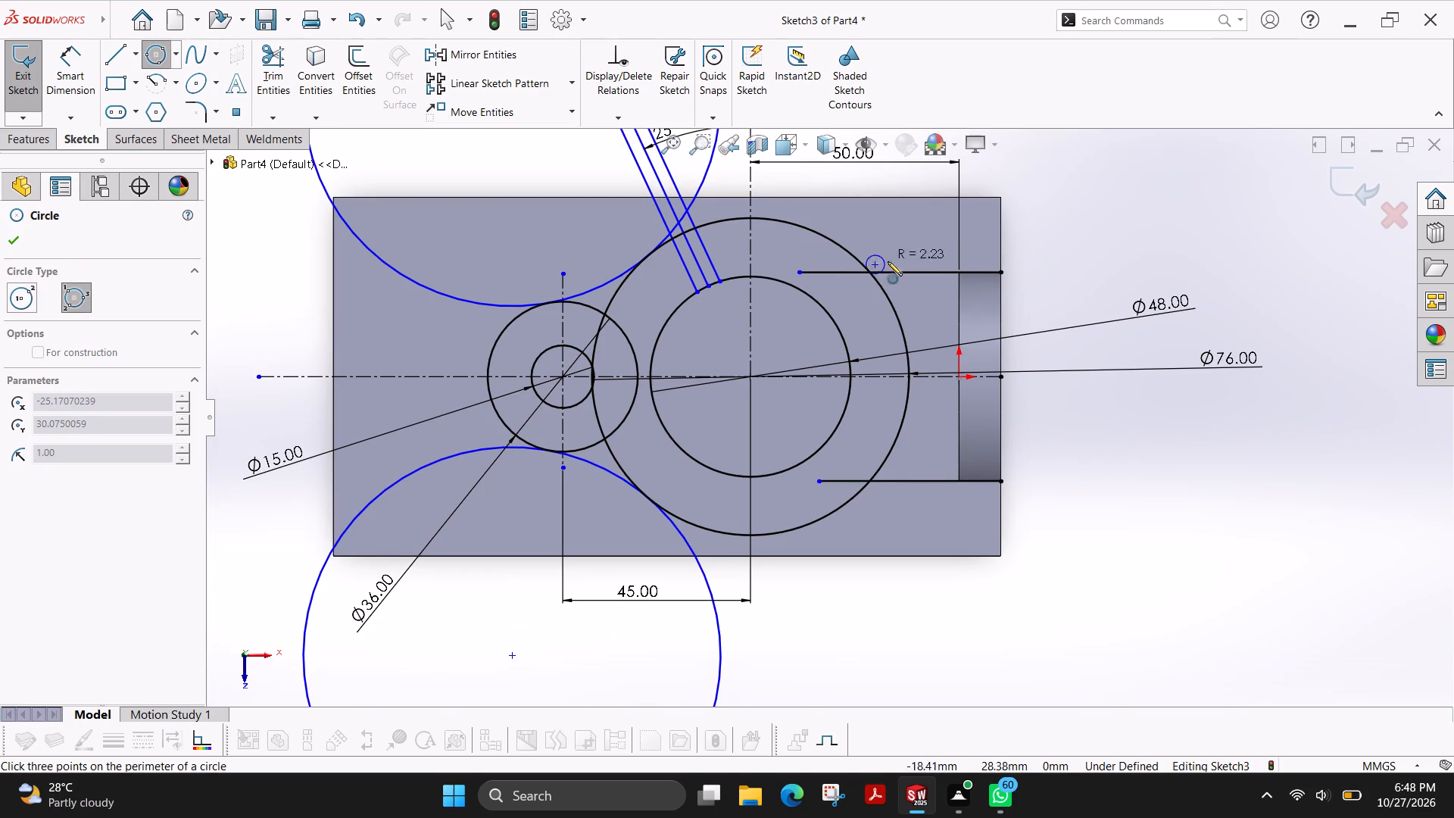
{"action": "left_click", "coordinate": [911, 273]}
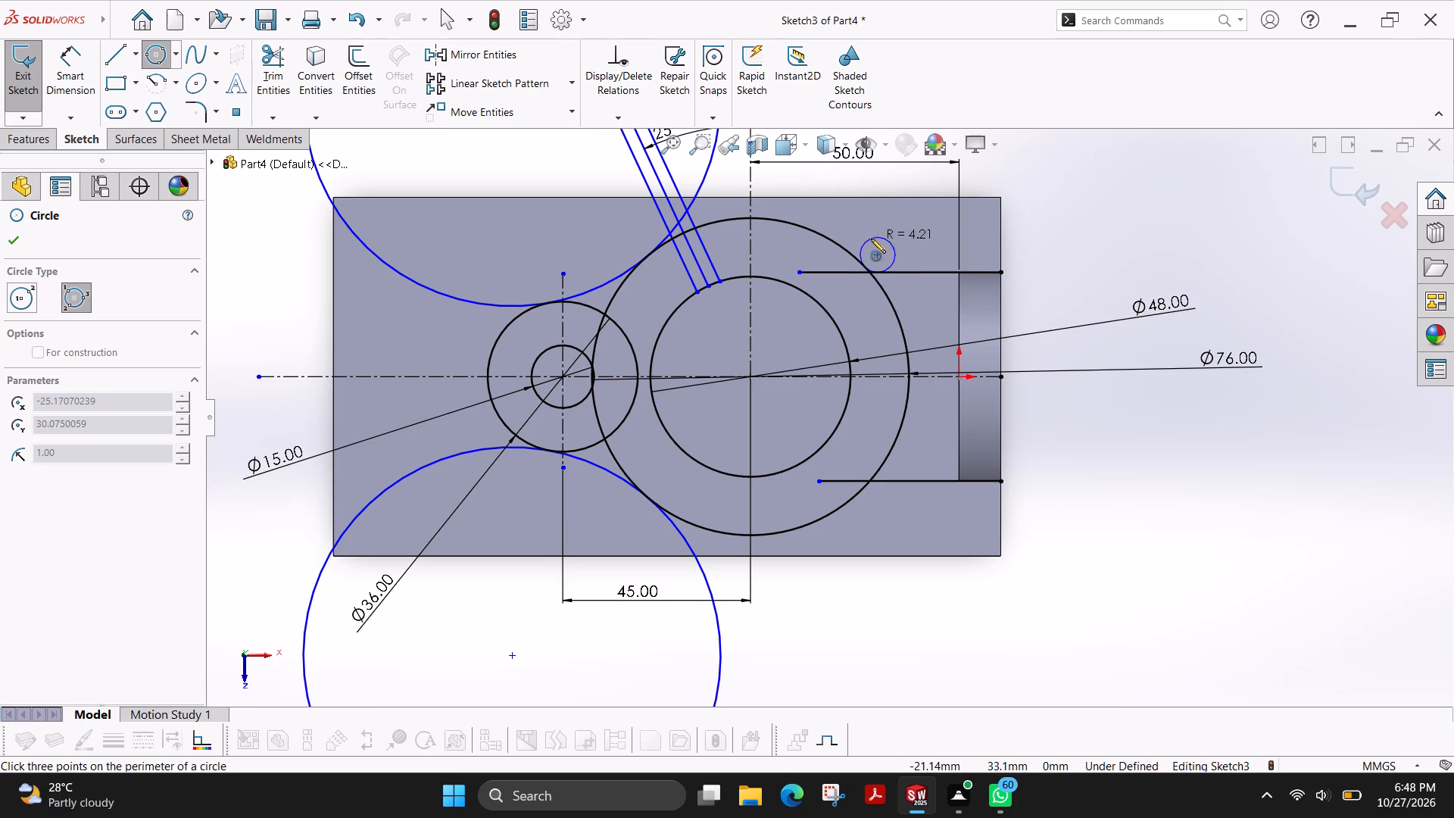
{"action": "left_click", "coordinate": [925, 184]}
{"action": "type", "text": "10"}
{"action": "key", "text": "Return"}
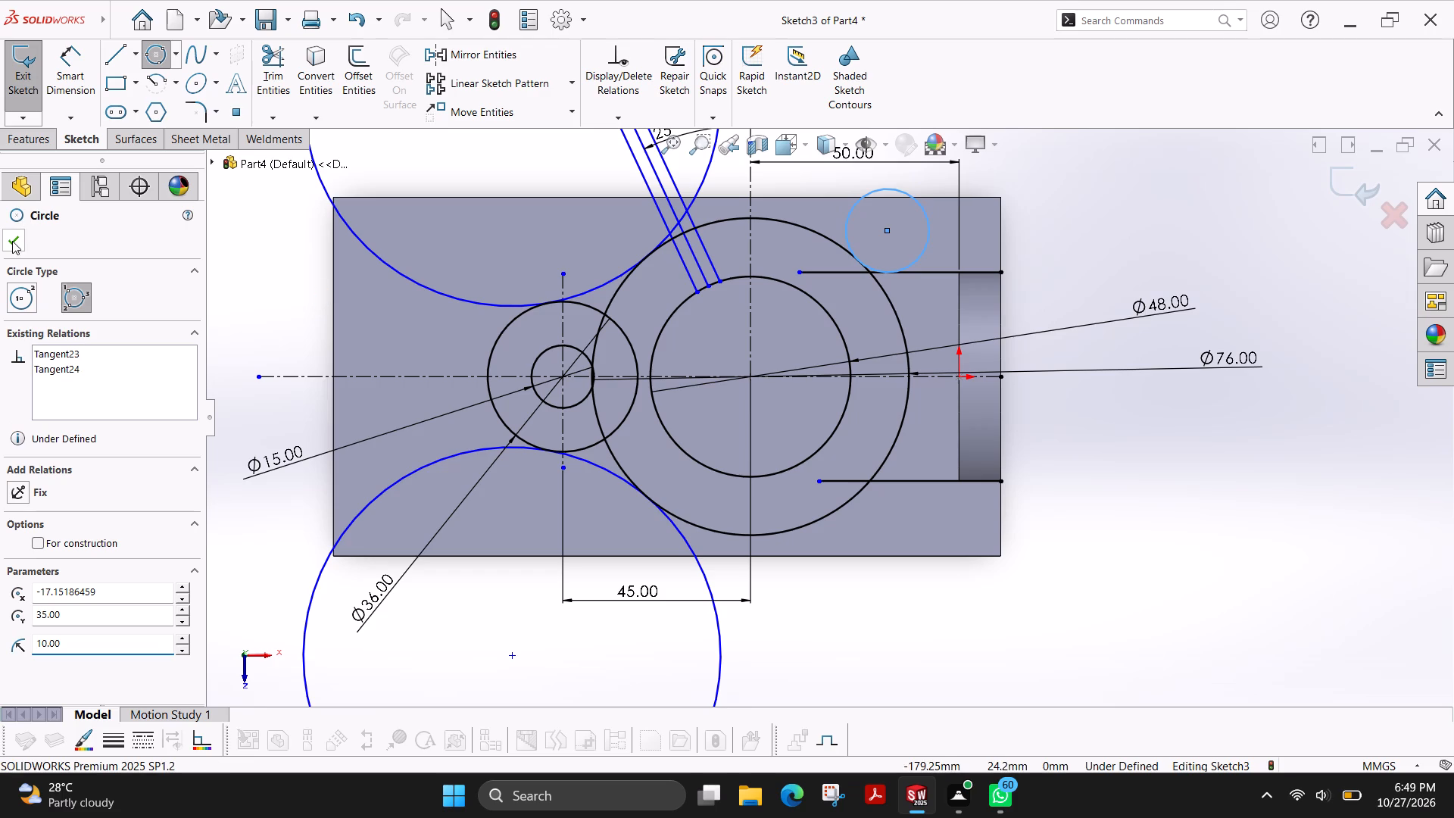
{"action": "left_click", "coordinate": [16, 239]}
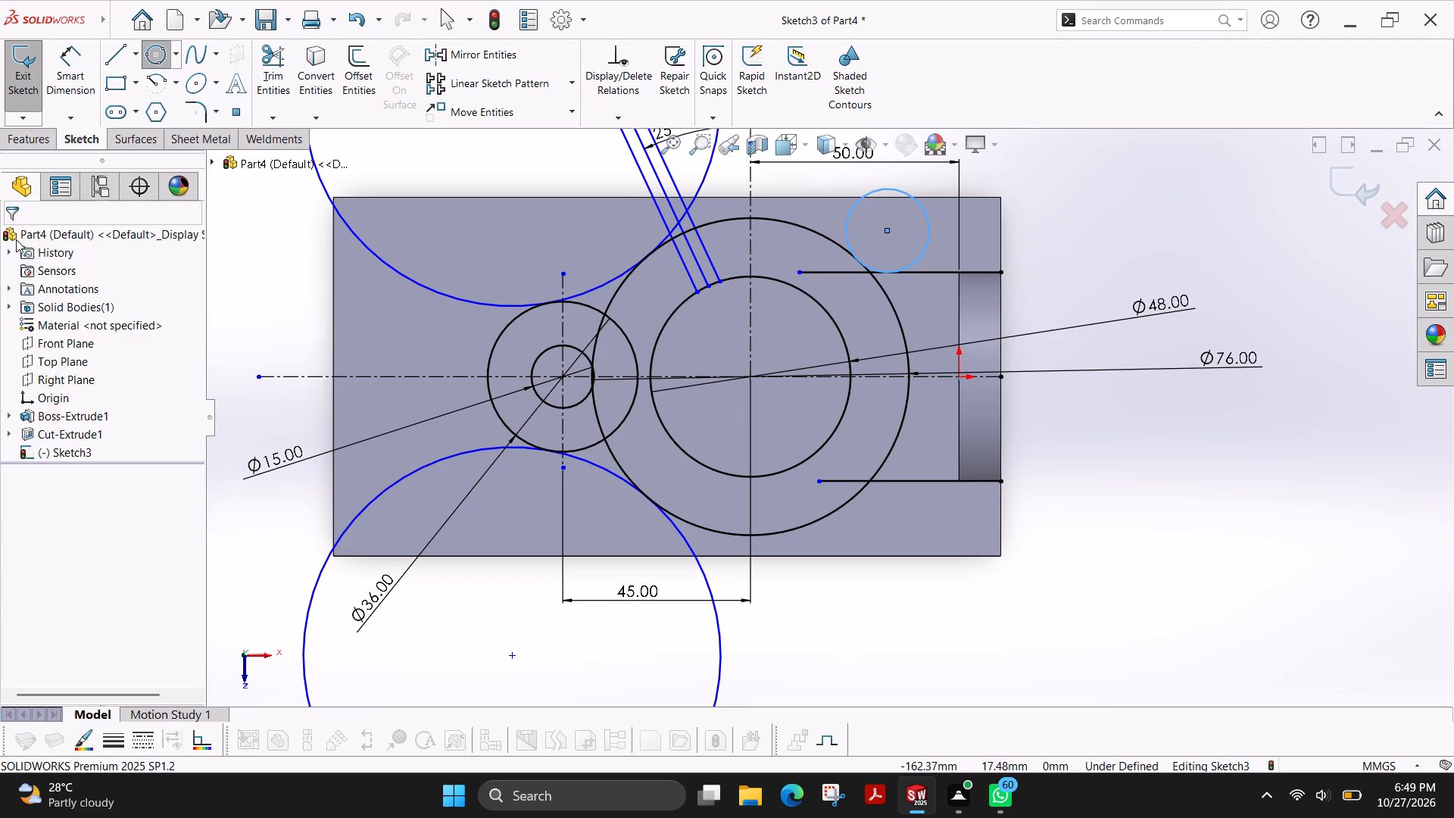
Sketch a second perimeter circle of radius 10 mm below the lower side line, tangent to that line and the 76 mm circle.
{"action": "left_click", "coordinate": [154, 56]}
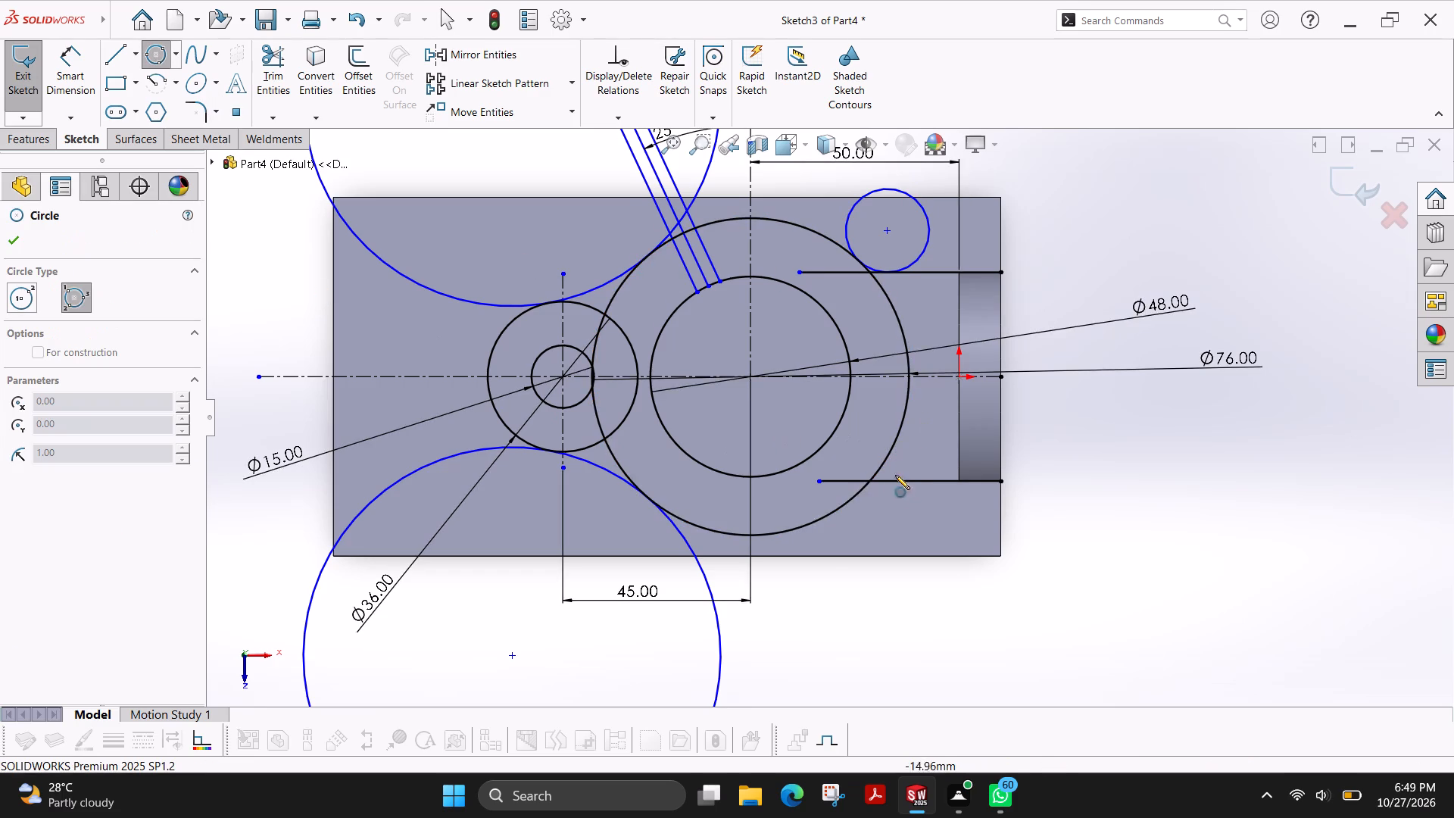
{"action": "left_click", "coordinate": [840, 512]}
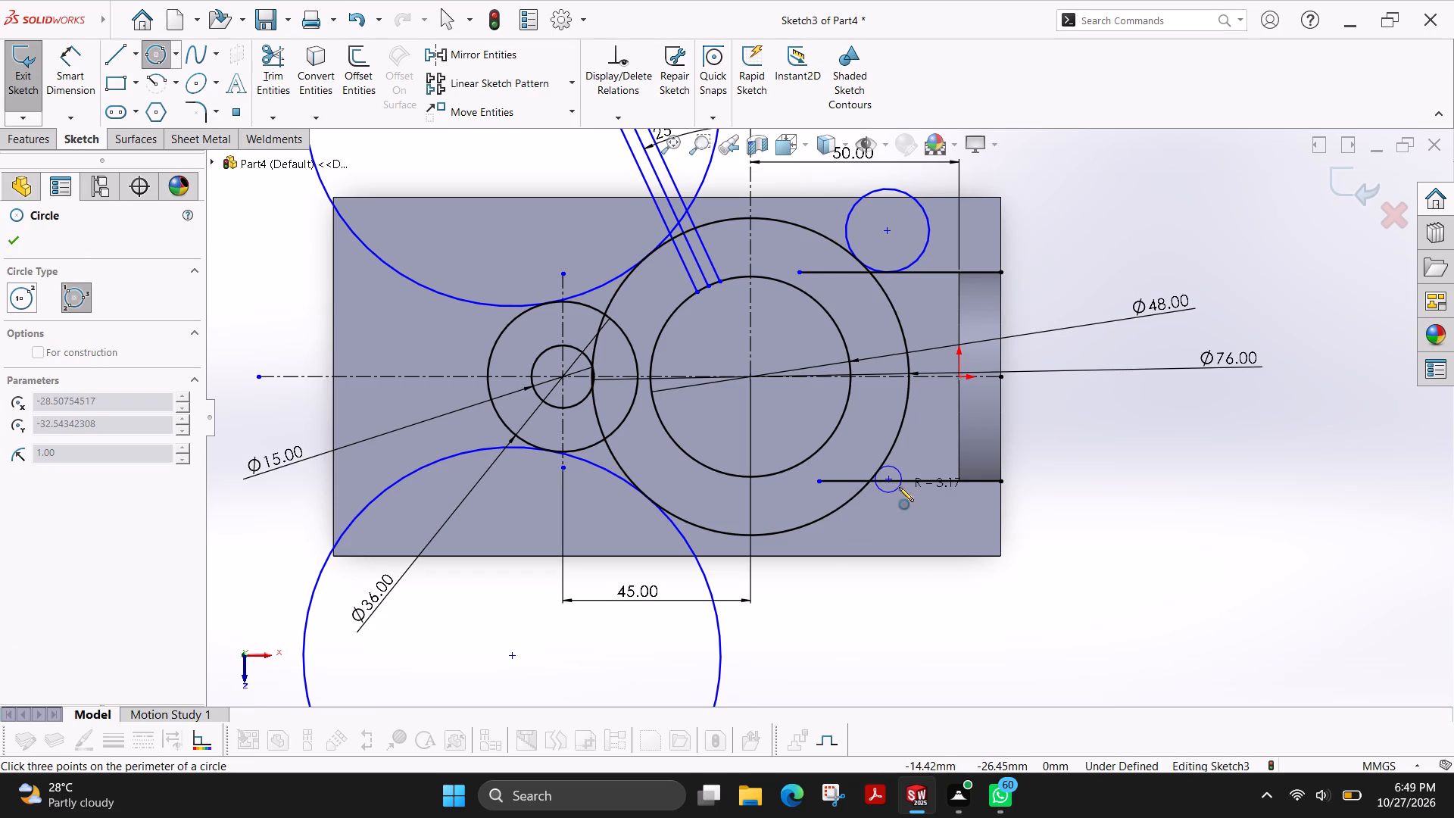
{"action": "left_click", "coordinate": [921, 482]}
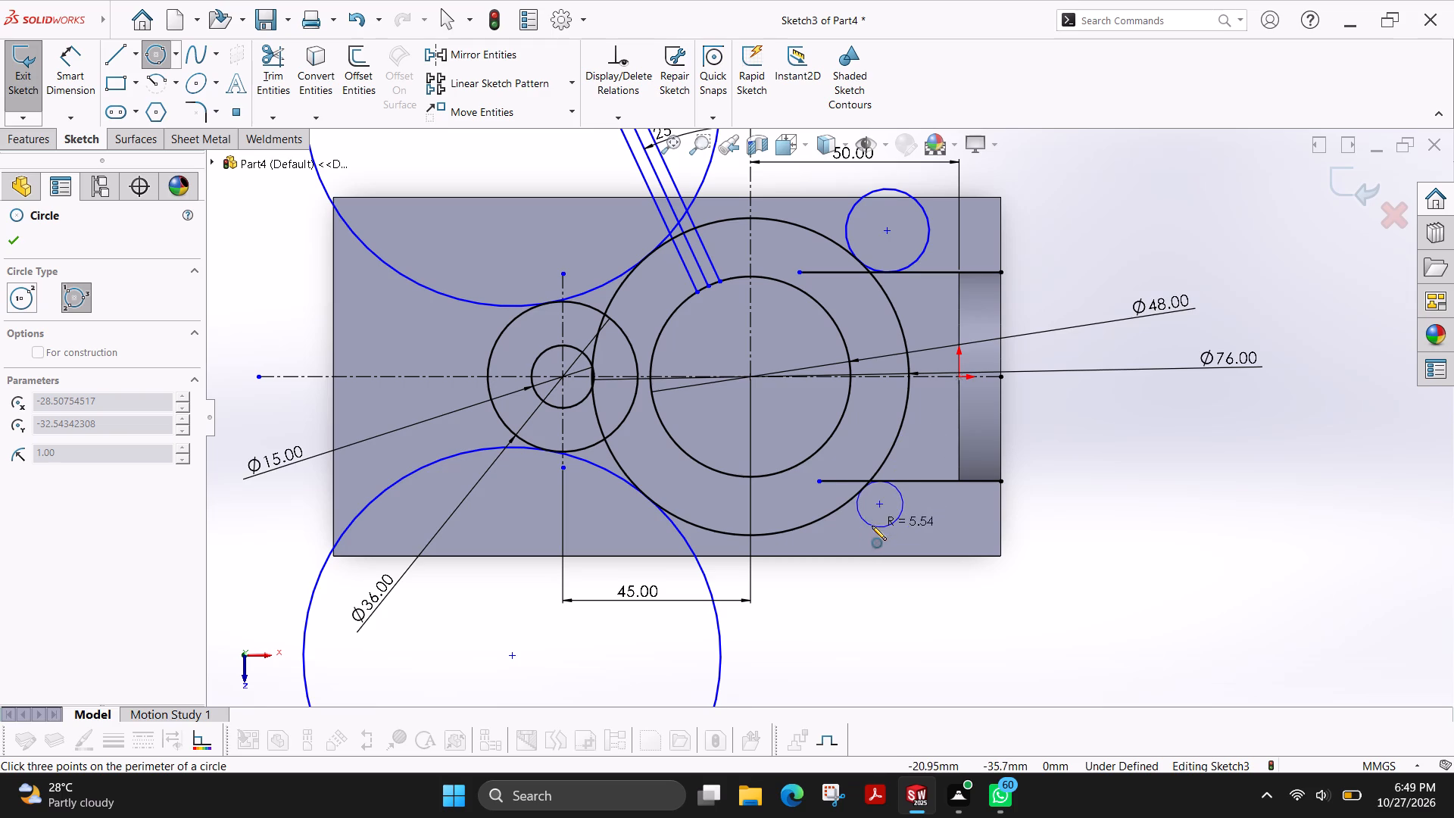
{"action": "left_click", "coordinate": [857, 574]}
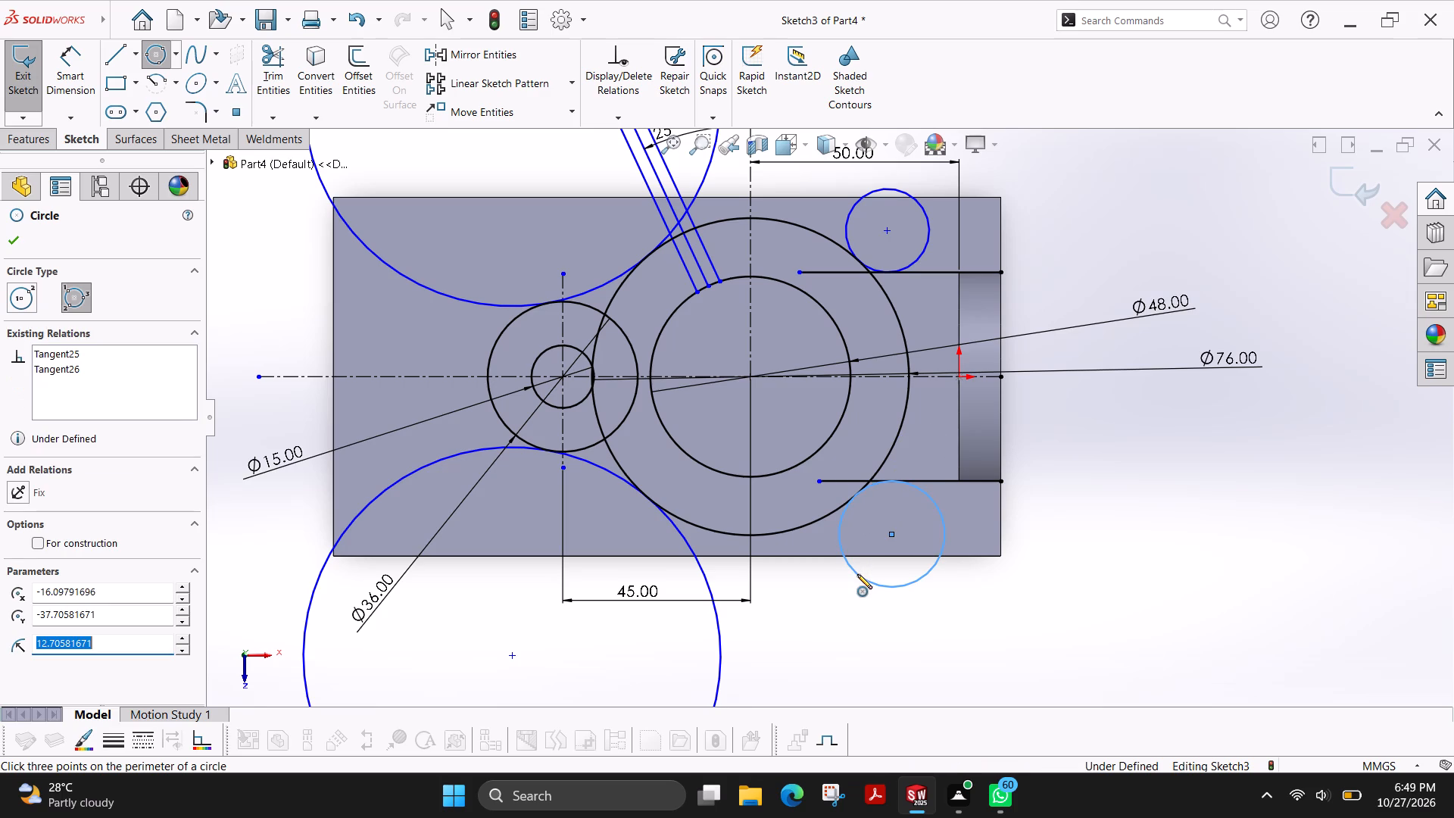
{"action": "type", "text": "10"}
{"action": "key", "text": "Return"}
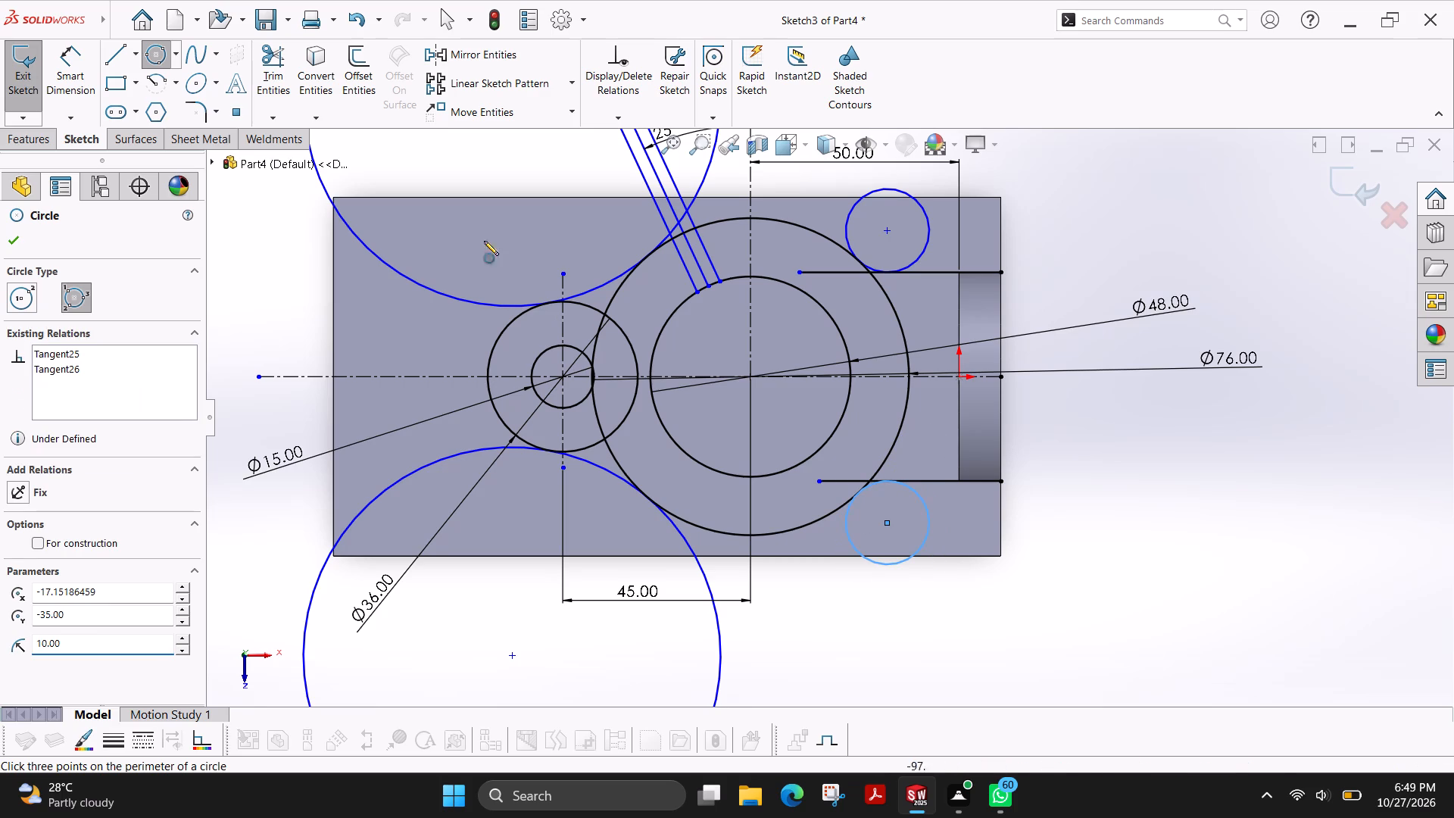
{"action": "left_click", "coordinate": [13, 239]}
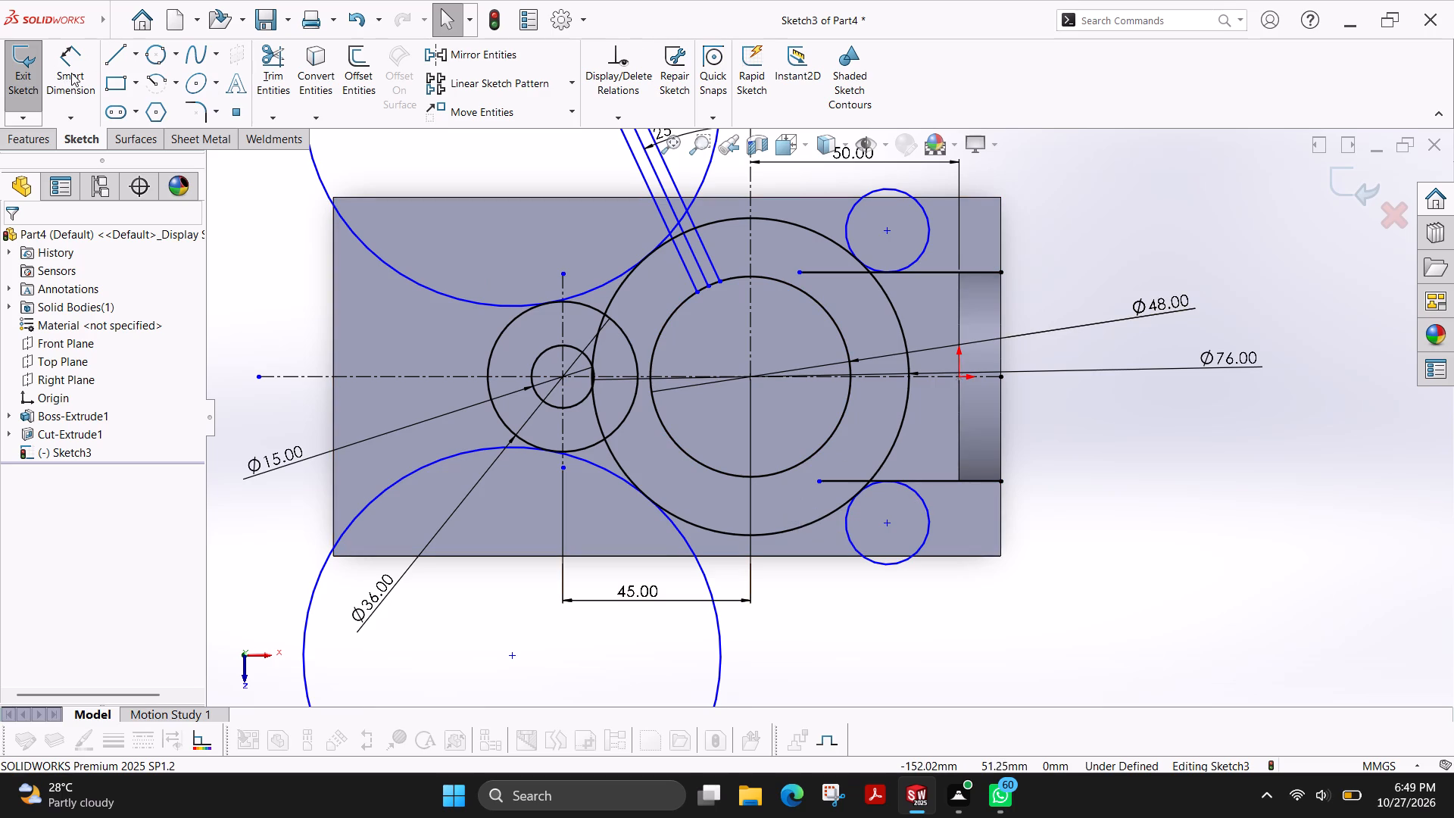
Trim the 76 mm circle between the lower side line and the horizontal centreline, and the lower line's end inside the circle.
{"action": "left_click", "coordinate": [270, 67]}
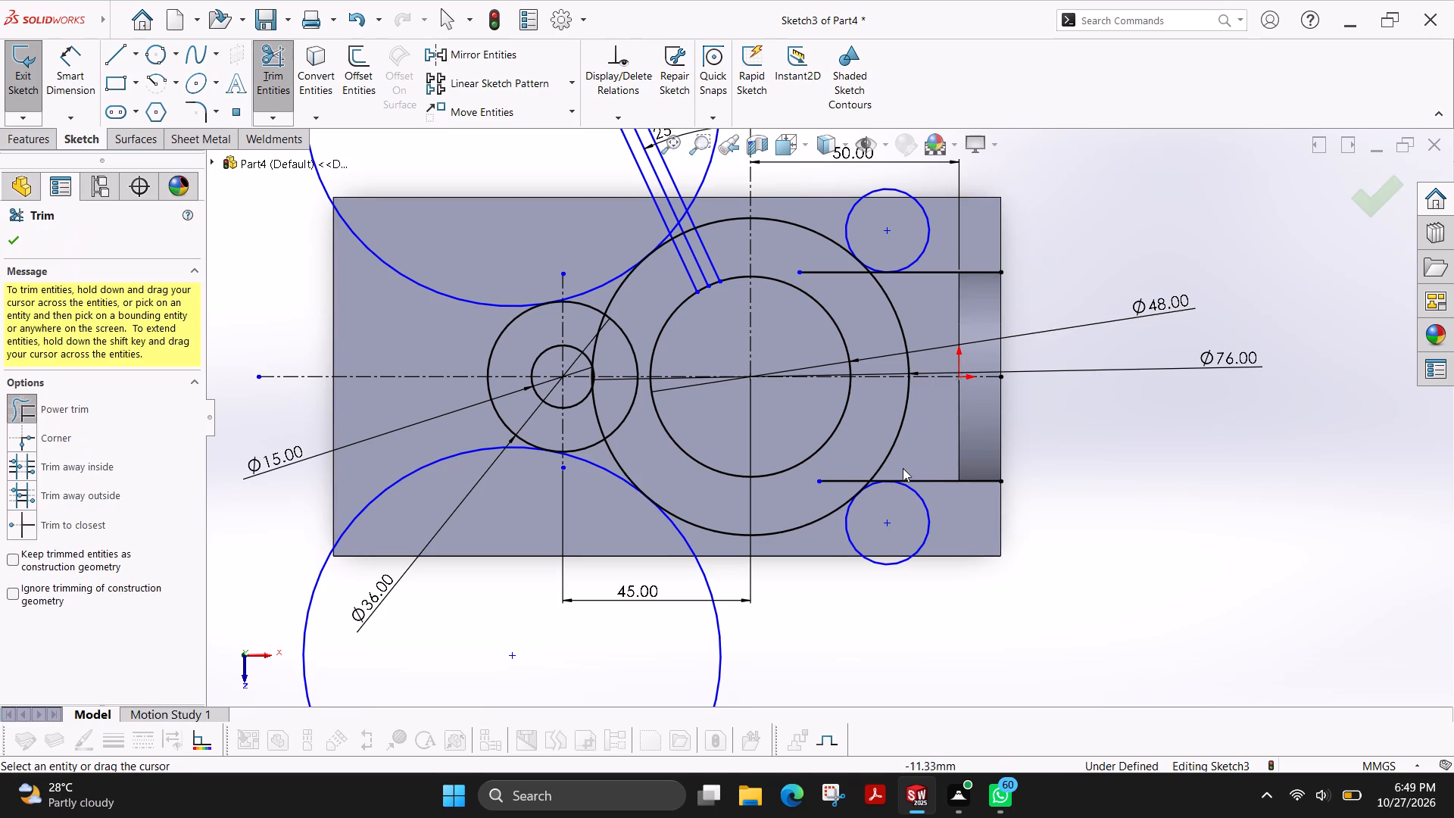
{"action": "scroll", "coordinate": [880, 466], "scroll_direction": "down", "scroll_amount": 3}
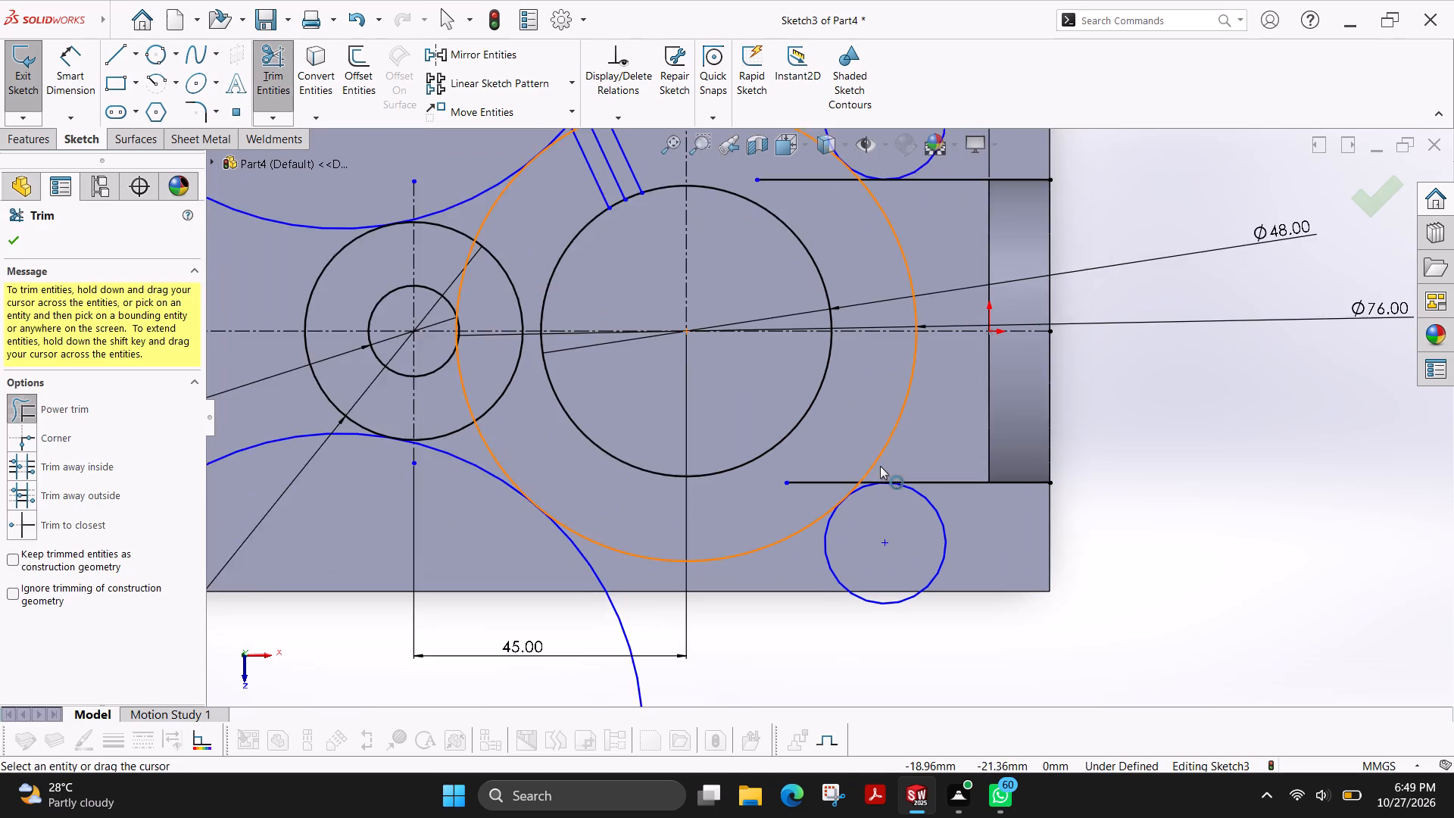
{"action": "scroll", "coordinate": [880, 466], "scroll_direction": "down", "scroll_amount": 1}
{"action": "scroll", "coordinate": [880, 466], "scroll_direction": "up", "scroll_amount": 2}
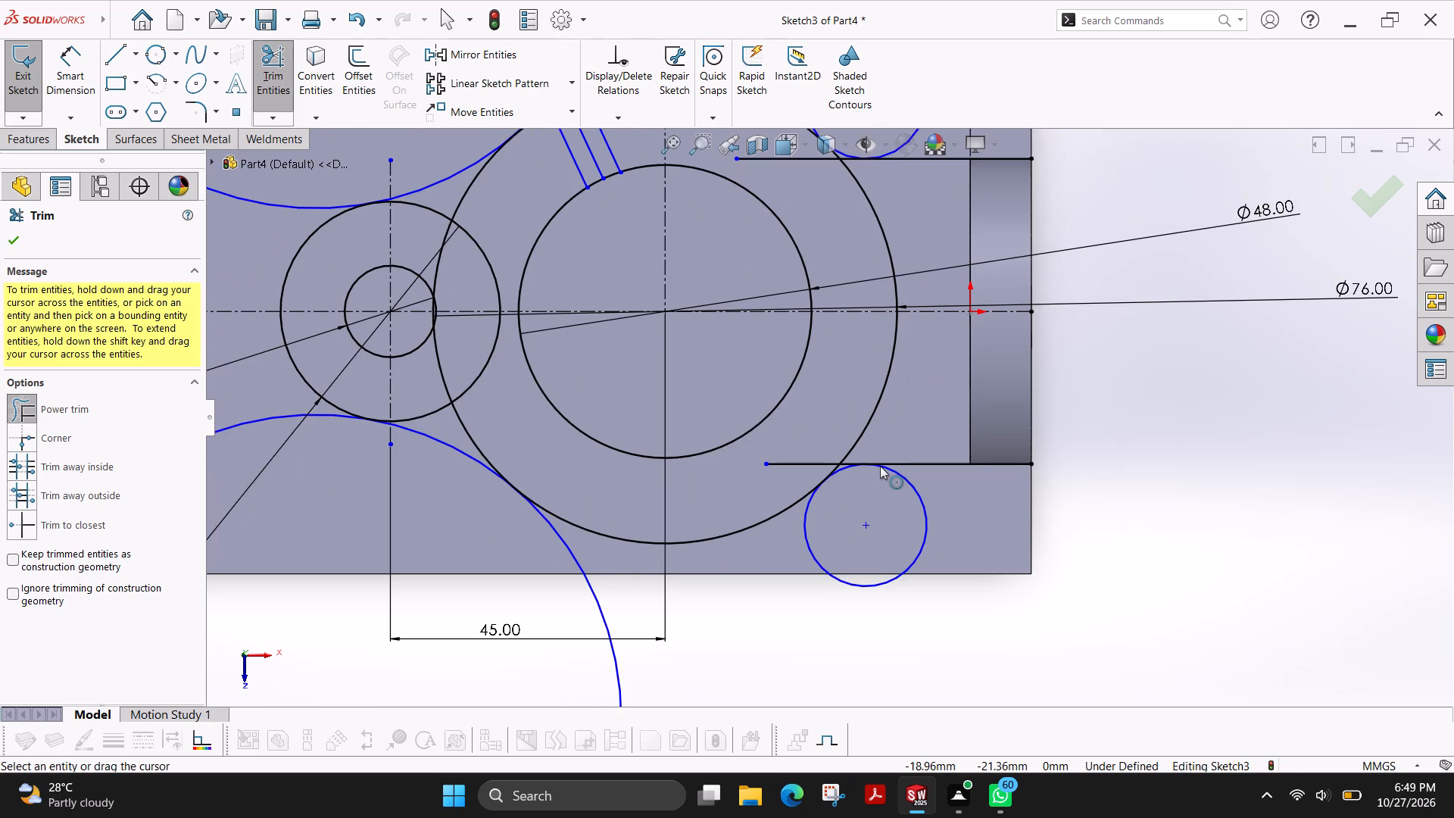
{"action": "scroll", "coordinate": [880, 466], "scroll_direction": "up", "scroll_amount": 1}
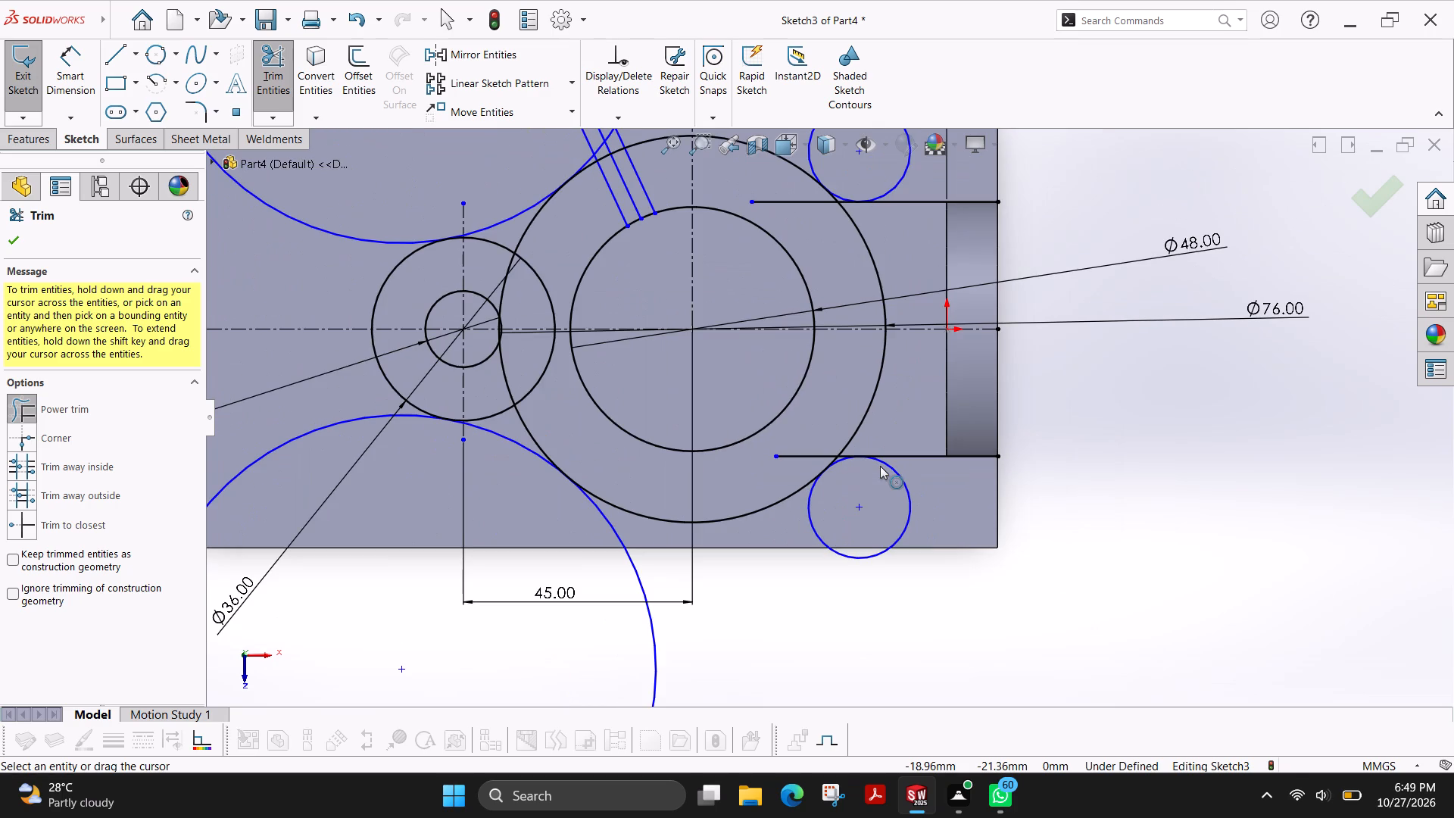
{"action": "scroll", "coordinate": [880, 466], "scroll_direction": "down", "scroll_amount": 3}
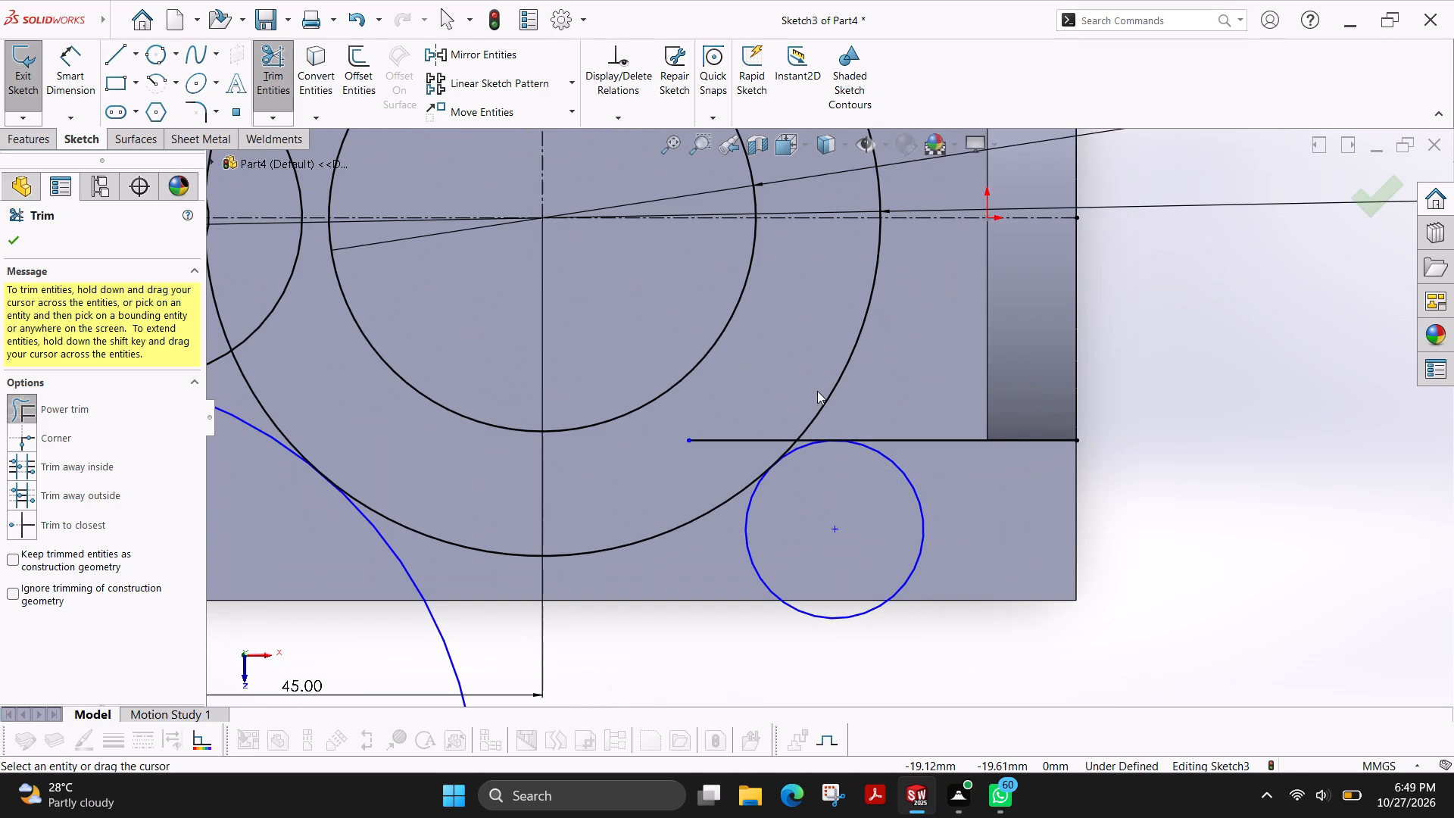
{"action": "scroll", "coordinate": [817, 389], "scroll_direction": "down", "scroll_amount": 3}
{"action": "left_click_drag", "start_coordinate": [791, 426], "coordinate": [852, 429]}
{"action": "left_click_drag", "start_coordinate": [777, 437], "coordinate": [729, 469]}
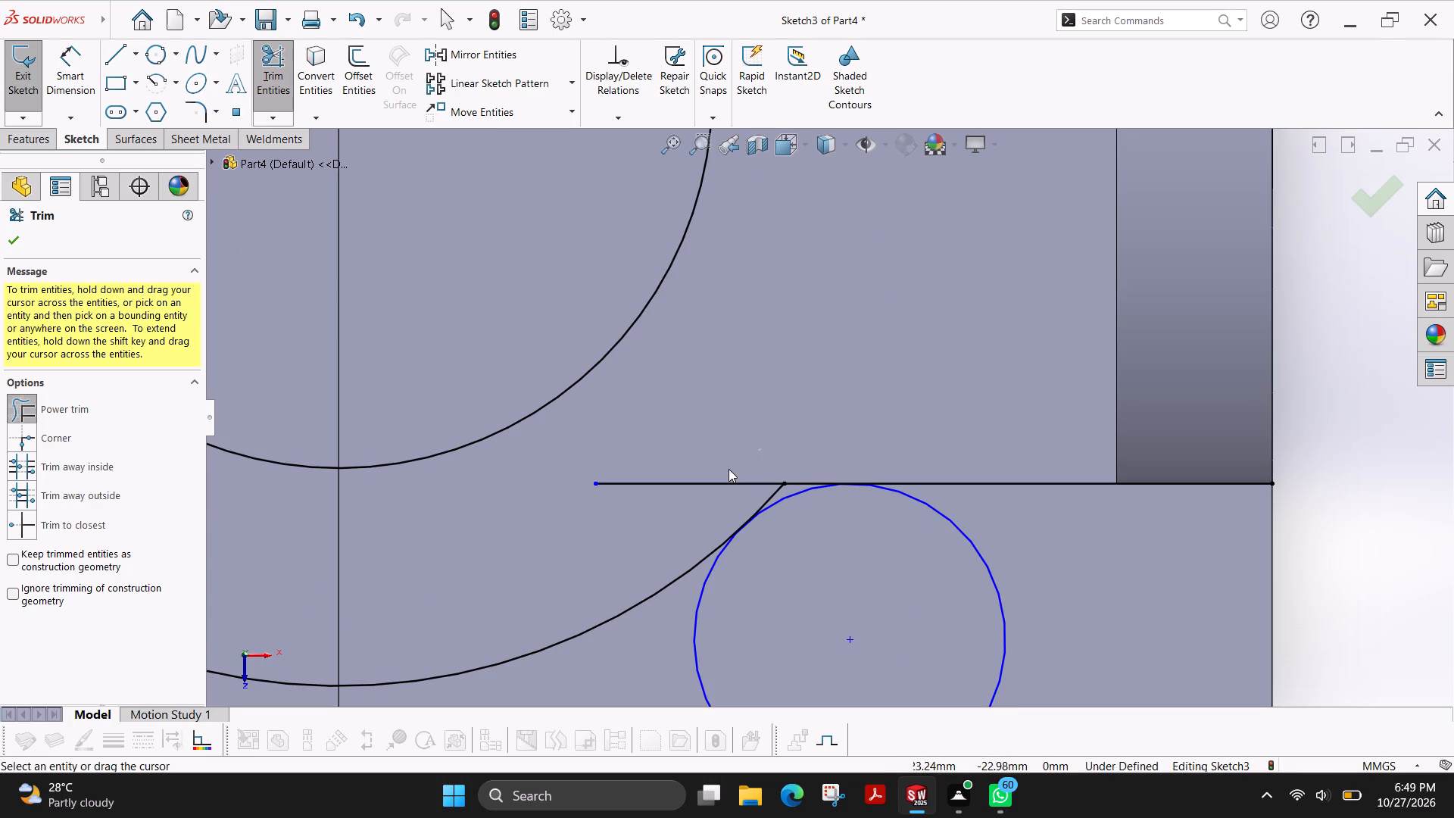
{"action": "left_click_drag", "start_coordinate": [729, 469], "coordinate": [655, 510]}
{"action": "scroll", "coordinate": [821, 436], "scroll_direction": "down", "scroll_amount": 4}
{"action": "scroll", "coordinate": [841, 482], "scroll_direction": "up", "scroll_amount": 4}
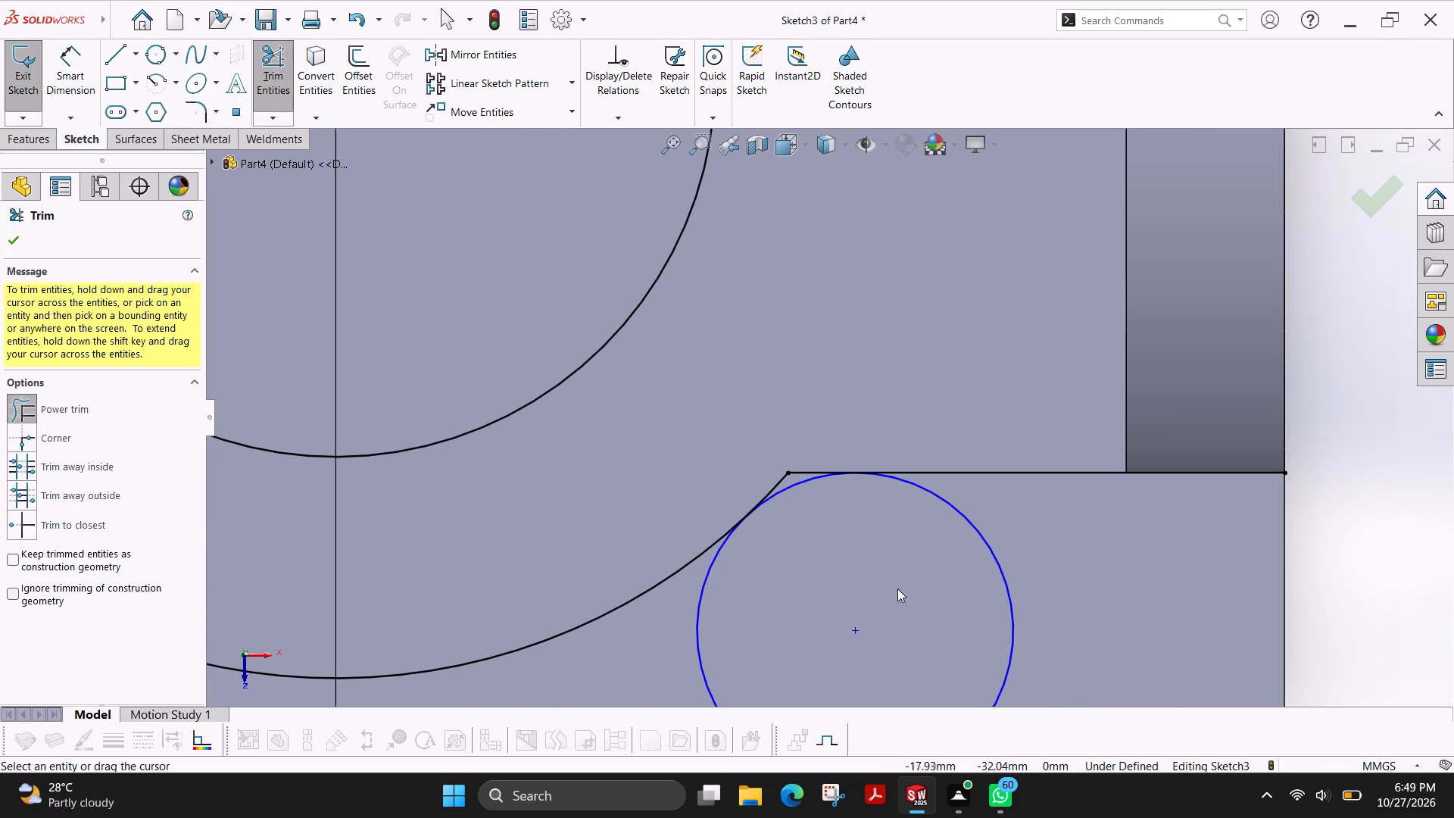
Trim the lower 10 mm radius circle to its tangent fillet arc and remove the leftover corner segments beside it.
{"action": "left_click_drag", "start_coordinate": [1118, 554], "coordinate": [965, 613]}
{"action": "scroll", "coordinate": [815, 414], "scroll_direction": "down", "scroll_amount": 4}
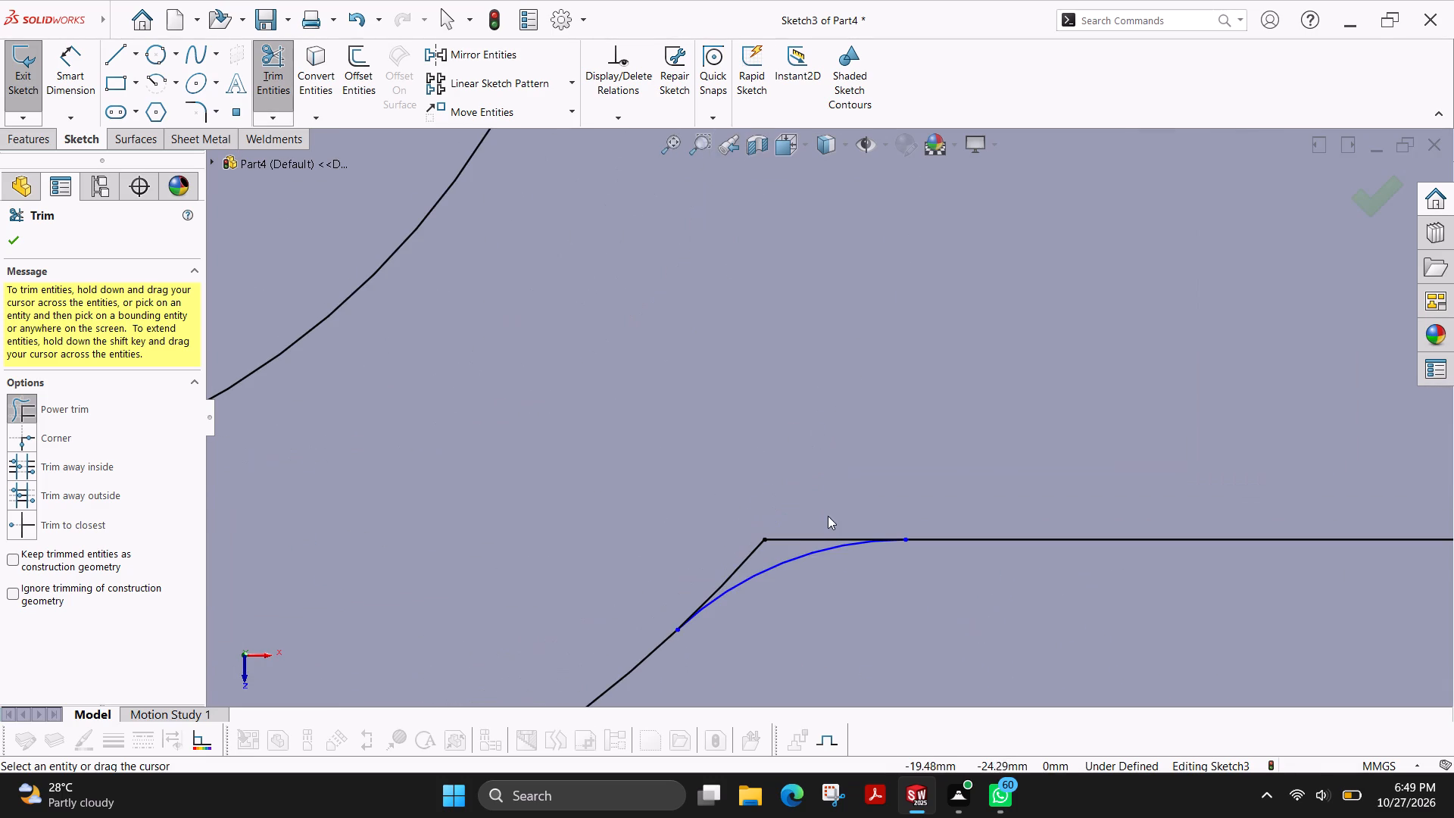
{"action": "left_click_drag", "start_coordinate": [821, 524], "coordinate": [697, 573]}
{"action": "scroll", "coordinate": [882, 382], "scroll_direction": "up", "scroll_amount": 3}
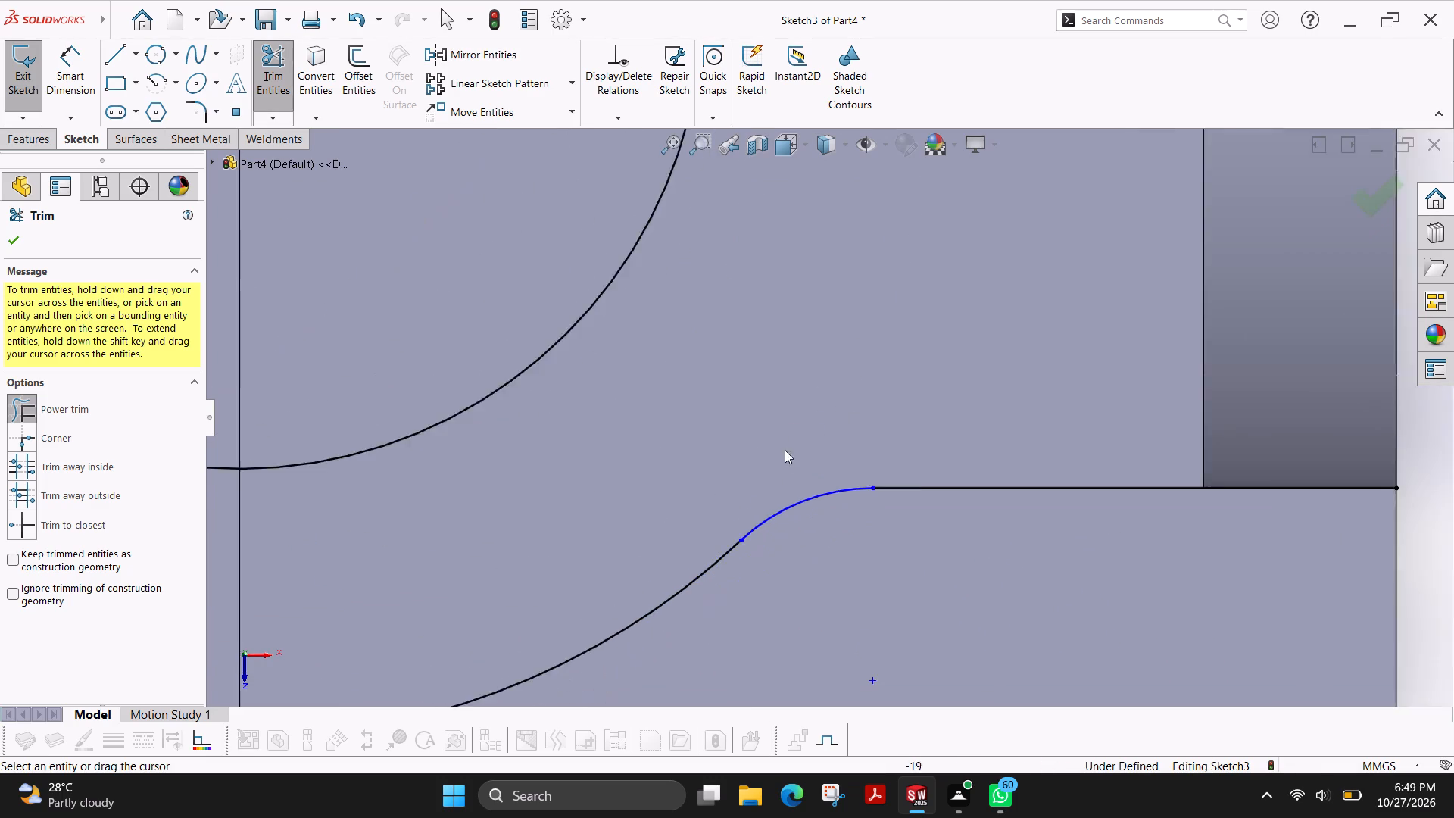
Trim the outer portions of both 50 mm radius circles, keeping the arcs that connect the 36 mm and 76 mm circles.
{"action": "scroll", "coordinate": [763, 455], "scroll_direction": "up", "scroll_amount": 5}
{"action": "scroll", "coordinate": [587, 601], "scroll_direction": "up", "scroll_amount": 3}
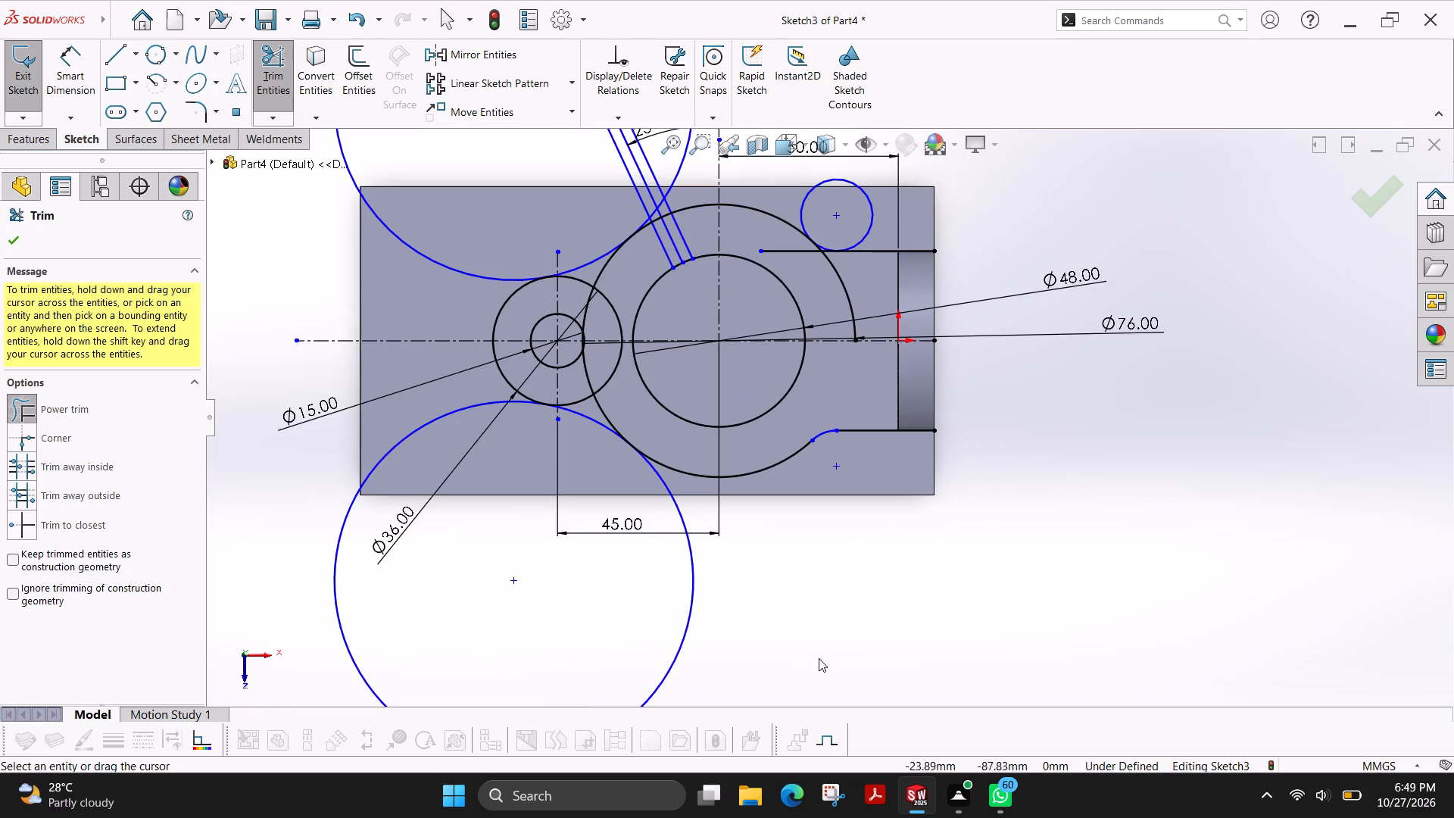
{"action": "left_click_drag", "start_coordinate": [835, 670], "coordinate": [622, 623]}
{"action": "left_click_drag", "start_coordinate": [460, 194], "coordinate": [332, 251]}
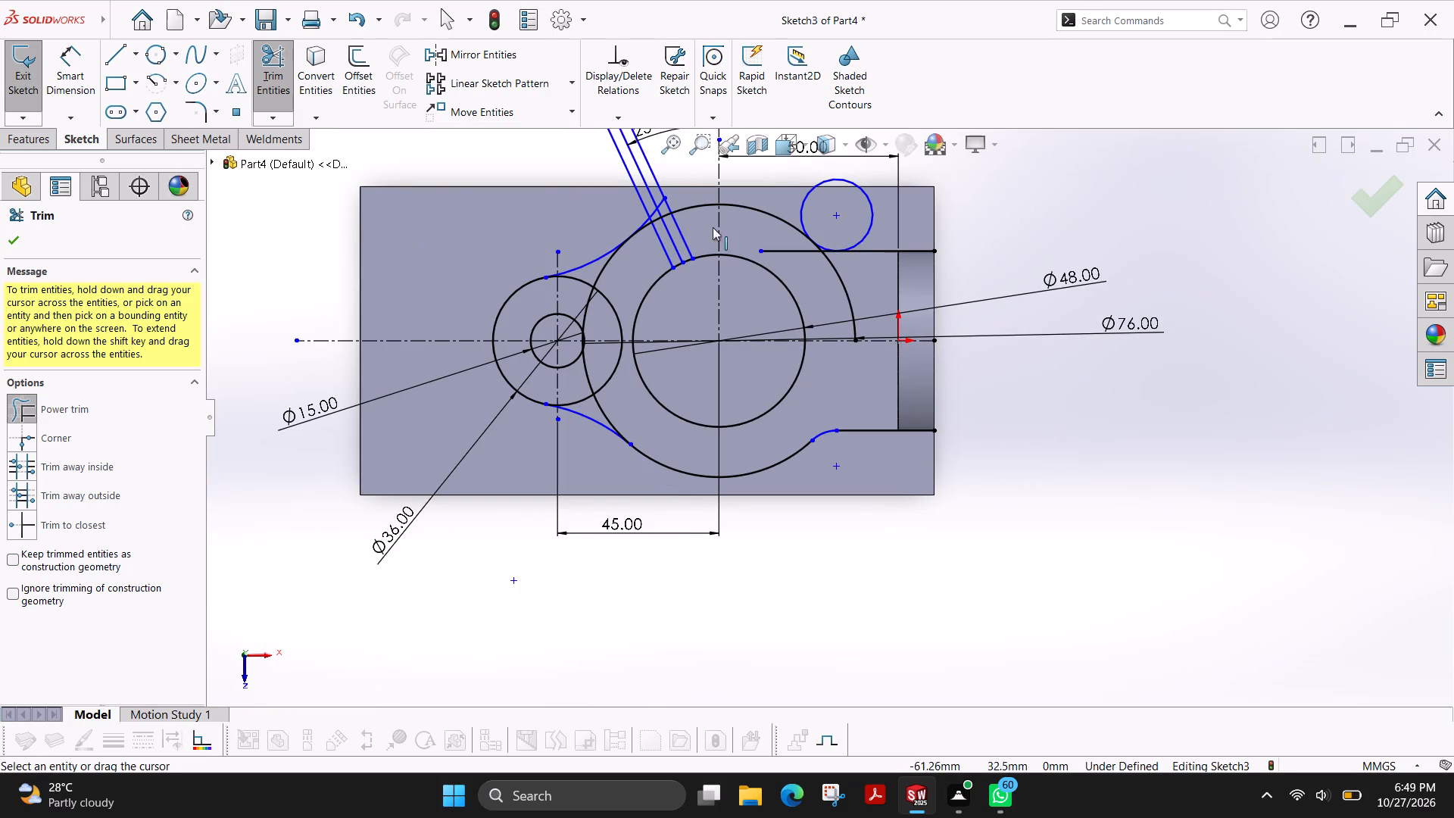
Trim the upper 10 mm radius circle to a fillet arc, removing the surplus 76 mm circle and side line segments around it.
{"action": "left_click_drag", "start_coordinate": [847, 195], "coordinate": [888, 208]}
{"action": "scroll", "coordinate": [880, 311], "scroll_direction": "down", "scroll_amount": 5}
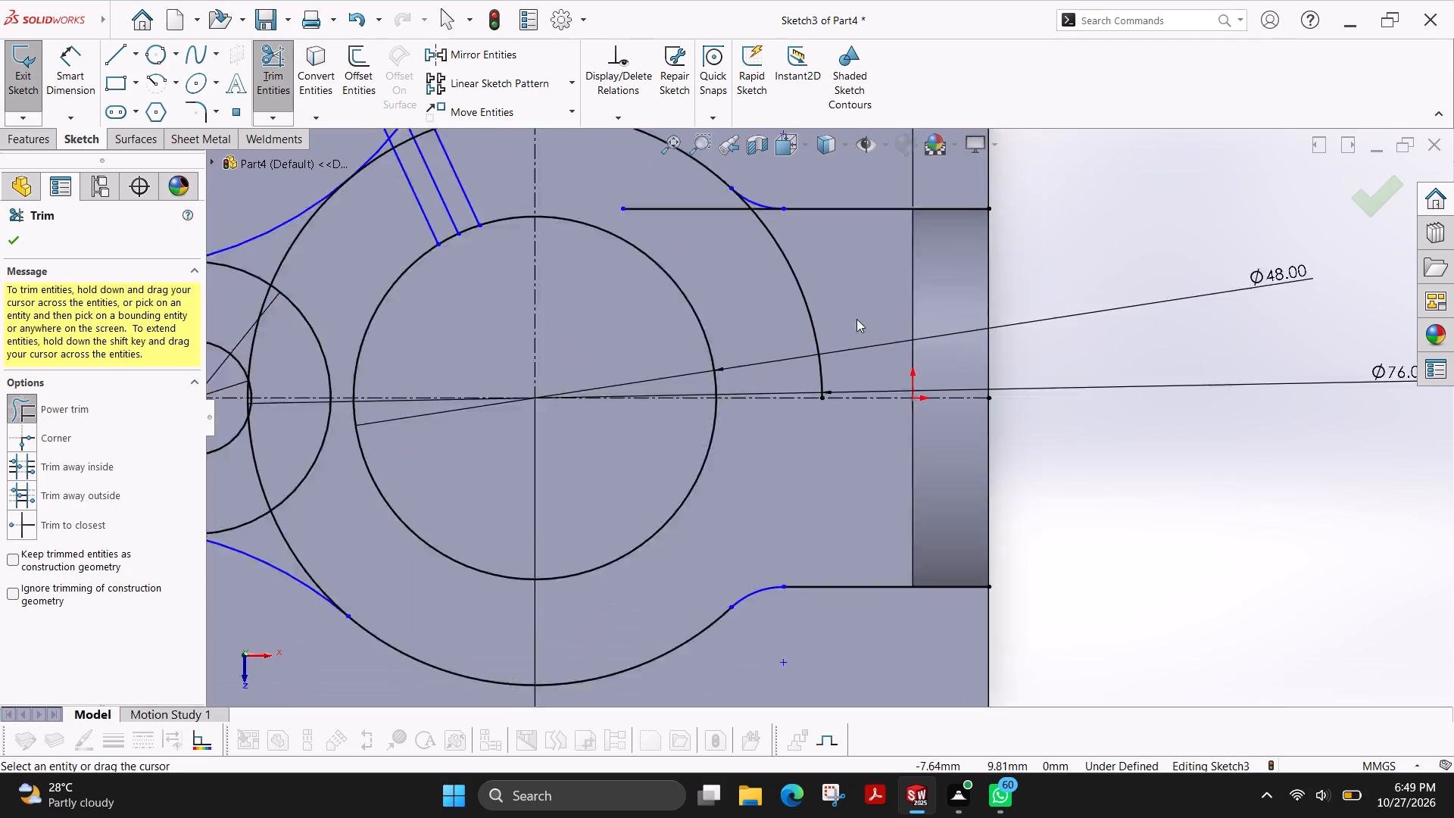
{"action": "scroll", "coordinate": [856, 319], "scroll_direction": "down", "scroll_amount": 2}
{"action": "left_click_drag", "start_coordinate": [815, 235], "coordinate": [679, 278]}
{"action": "scroll", "coordinate": [663, 190], "scroll_direction": "up", "scroll_amount": 3}
{"action": "scroll", "coordinate": [663, 190], "scroll_direction": "down", "scroll_amount": 5}
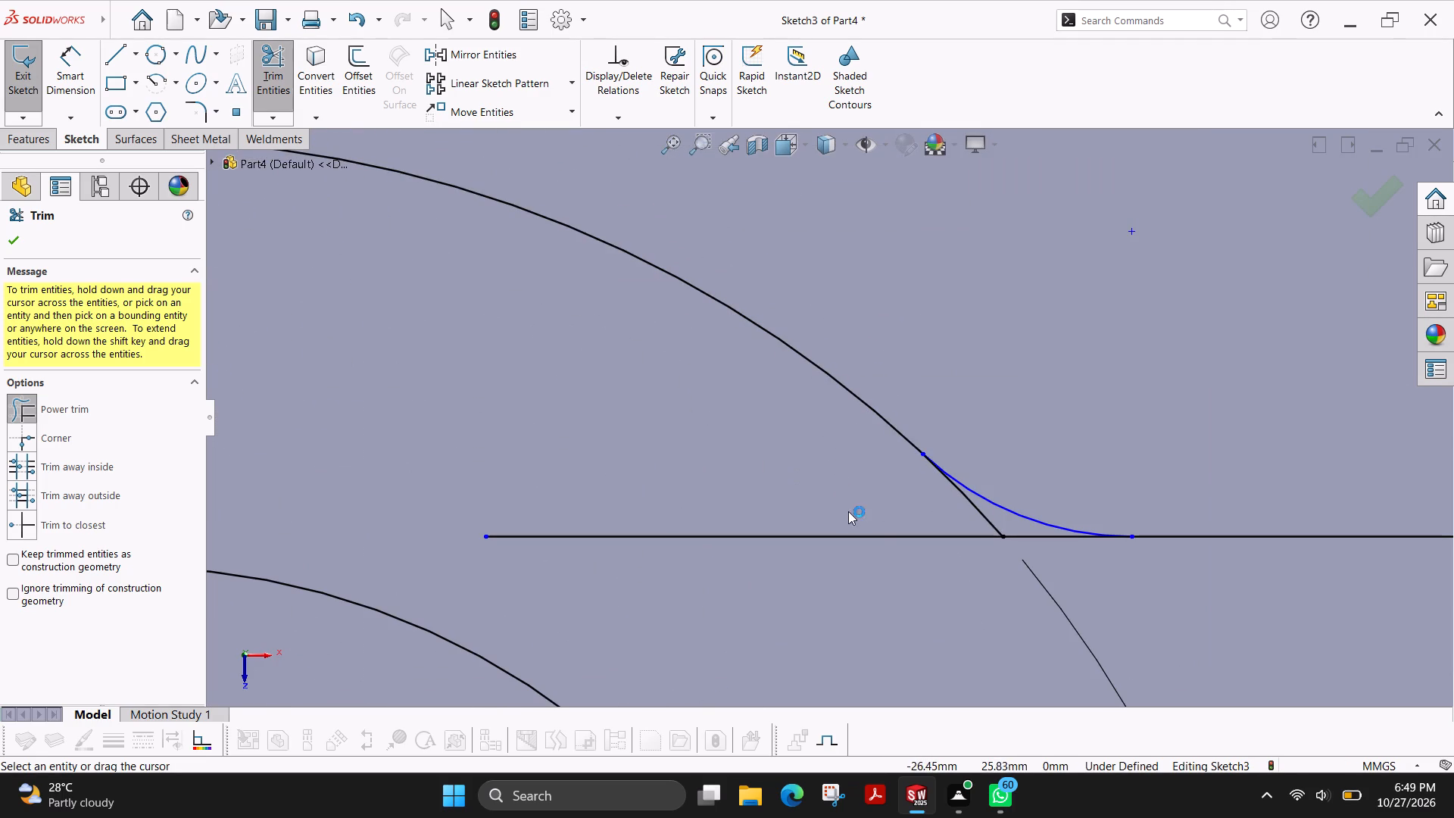
{"action": "left_click_drag", "start_coordinate": [848, 511], "coordinate": [931, 576]}
{"action": "left_click_drag", "start_coordinate": [963, 521], "coordinate": [1028, 547]}
{"action": "scroll", "coordinate": [934, 532], "scroll_direction": "up", "scroll_amount": 10}
{"action": "scroll", "coordinate": [793, 623], "scroll_direction": "up", "scroll_amount": 3}
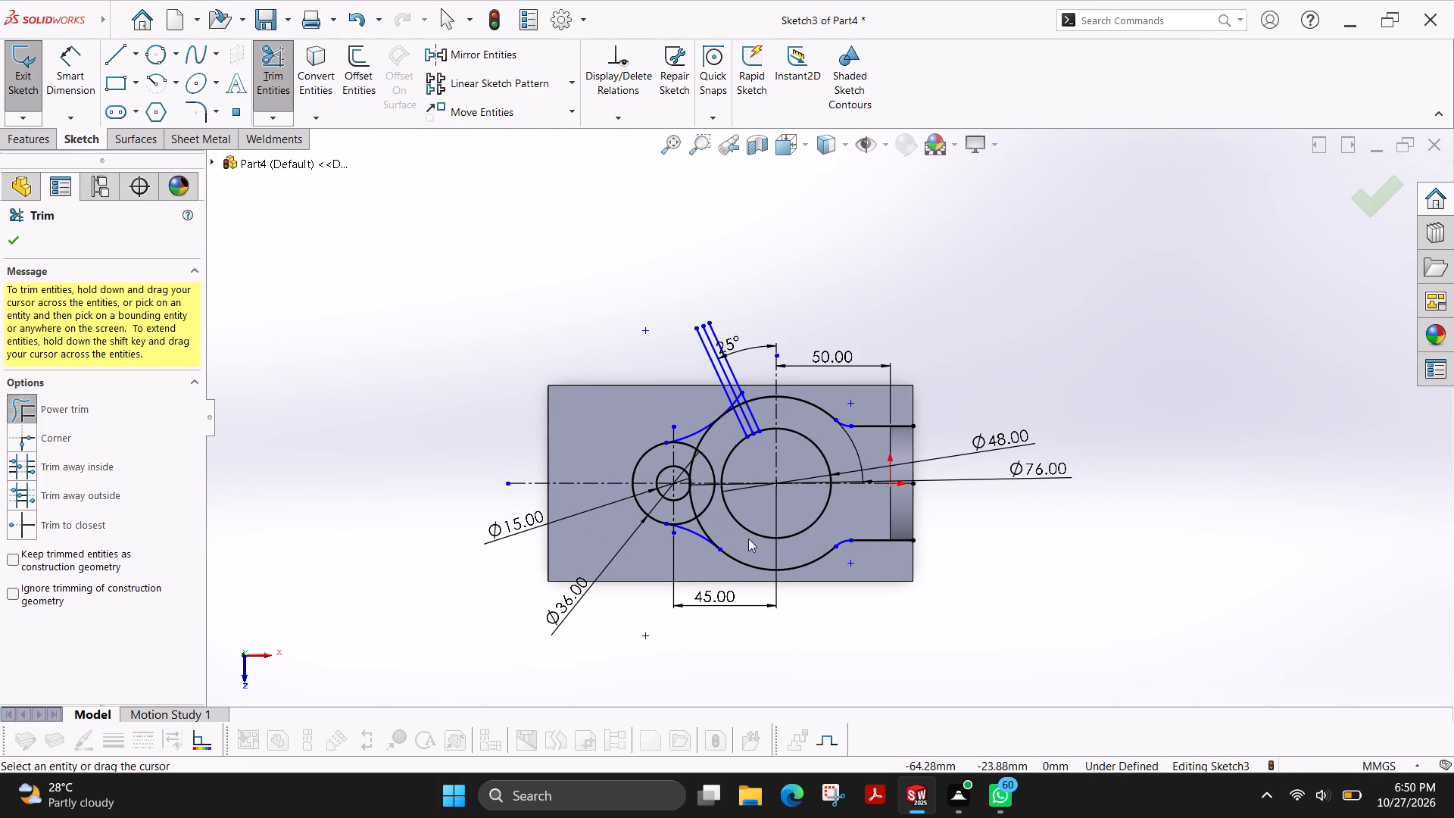
Trim the overlapping inner portions of the 36 mm and 76 mm circles, including the 36 mm circle's stub at the lower tangent arc.
{"action": "scroll", "coordinate": [759, 540], "scroll_direction": "up", "scroll_amount": 1}
{"action": "scroll", "coordinate": [759, 540], "scroll_direction": "down", "scroll_amount": 4}
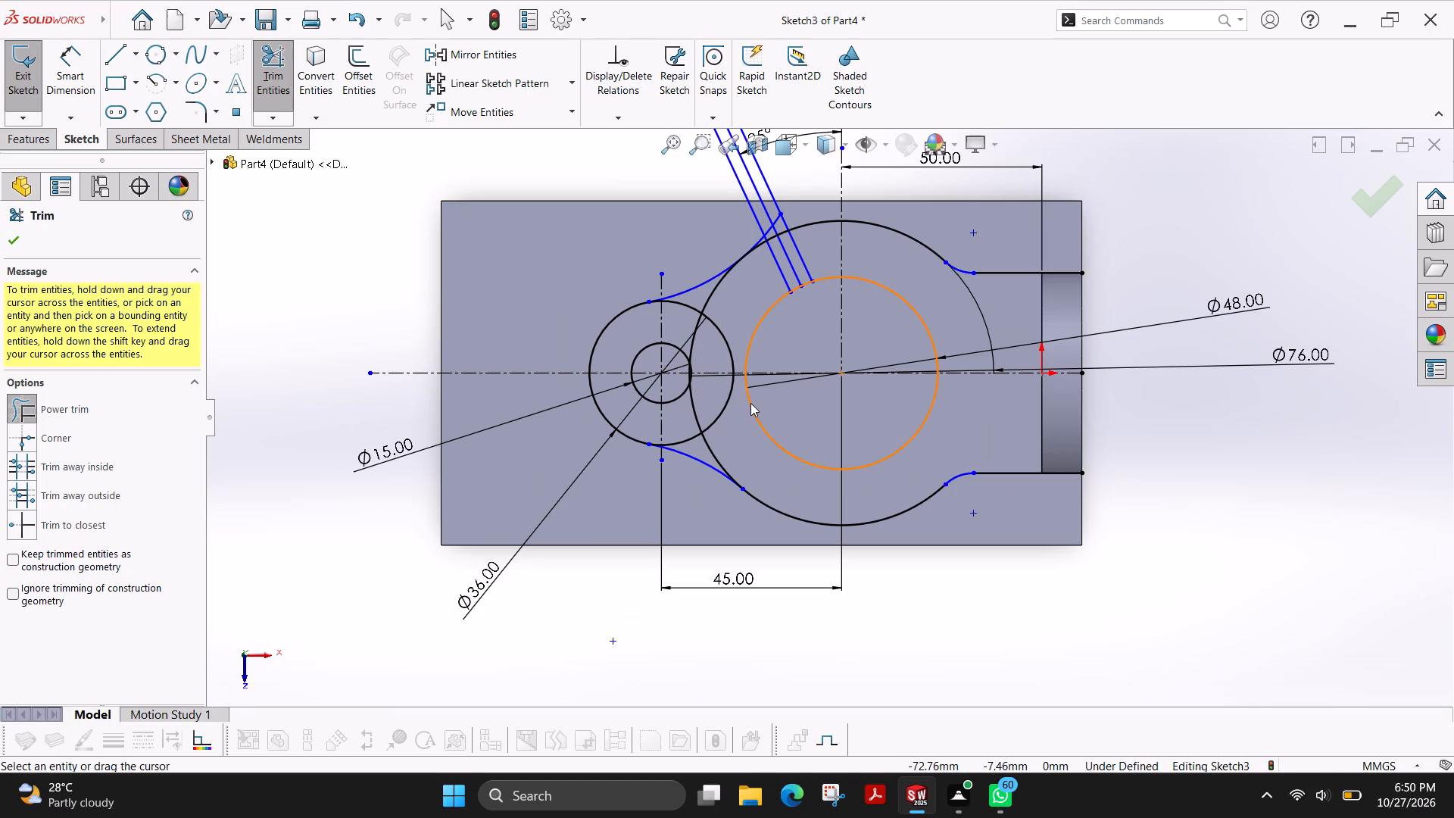
{"action": "scroll", "coordinate": [750, 403], "scroll_direction": "down", "scroll_amount": 2}
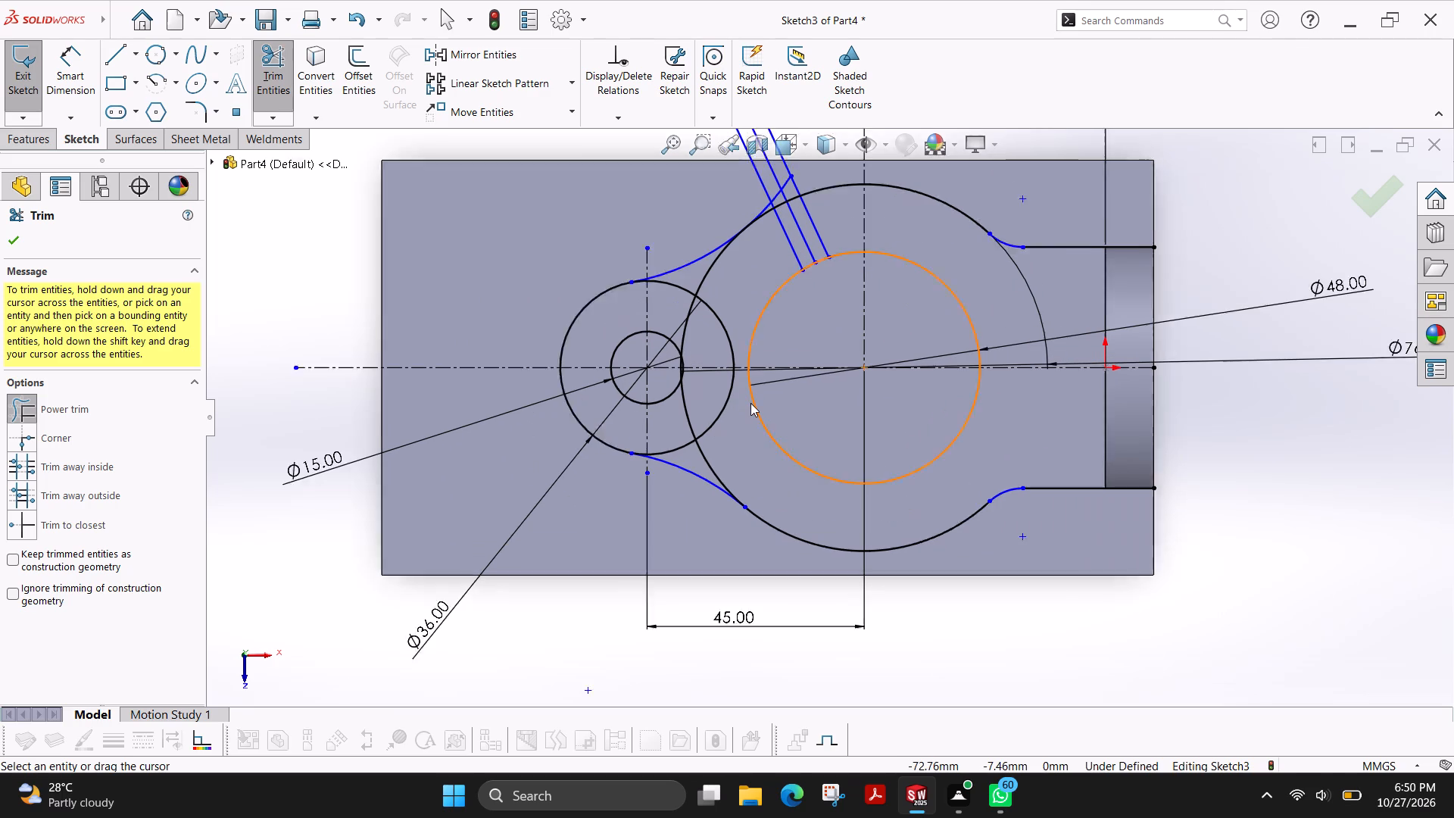
{"action": "scroll", "coordinate": [749, 403], "scroll_direction": "down", "scroll_amount": 2}
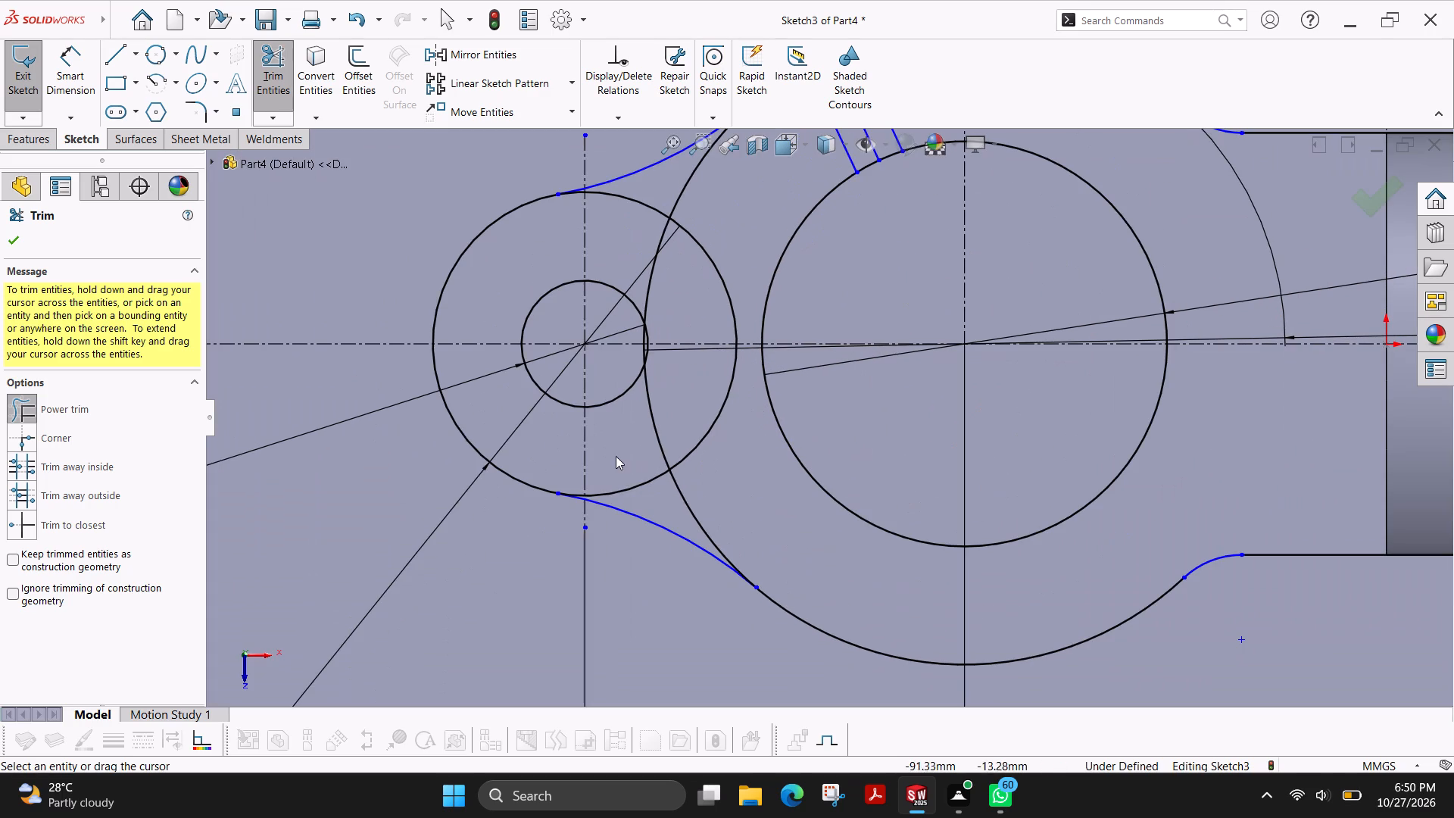
{"action": "left_click_drag", "start_coordinate": [629, 451], "coordinate": [639, 461]}
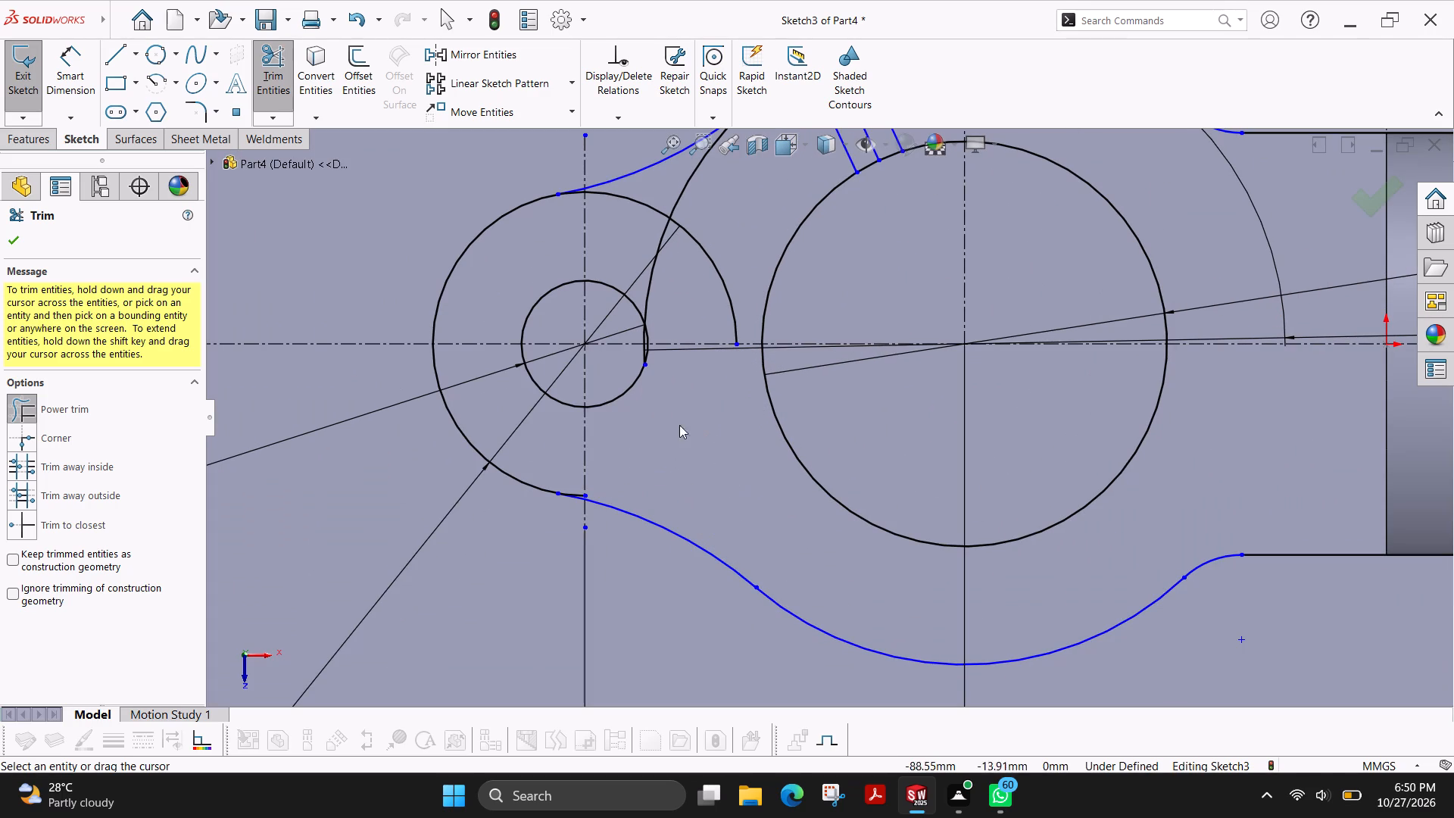
{"action": "left_click_drag", "start_coordinate": [746, 251], "coordinate": [704, 191]}
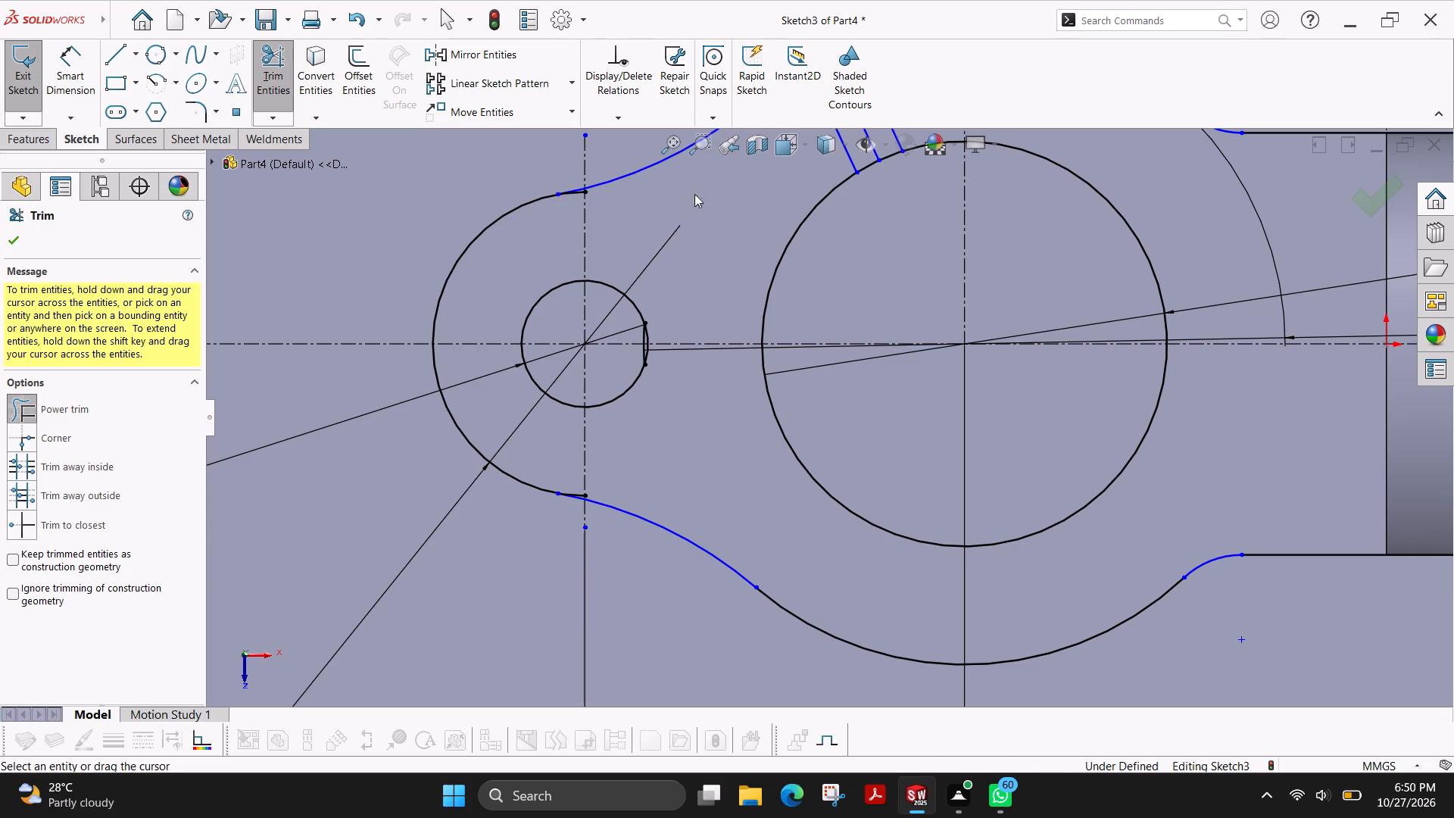
{"action": "scroll", "coordinate": [651, 291], "scroll_direction": "down", "scroll_amount": 4}
{"action": "scroll", "coordinate": [629, 551], "scroll_direction": "up", "scroll_amount": 4}
{"action": "scroll", "coordinate": [738, 602], "scroll_direction": "down", "scroll_amount": 3}
{"action": "scroll", "coordinate": [648, 594], "scroll_direction": "down", "scroll_amount": 5}
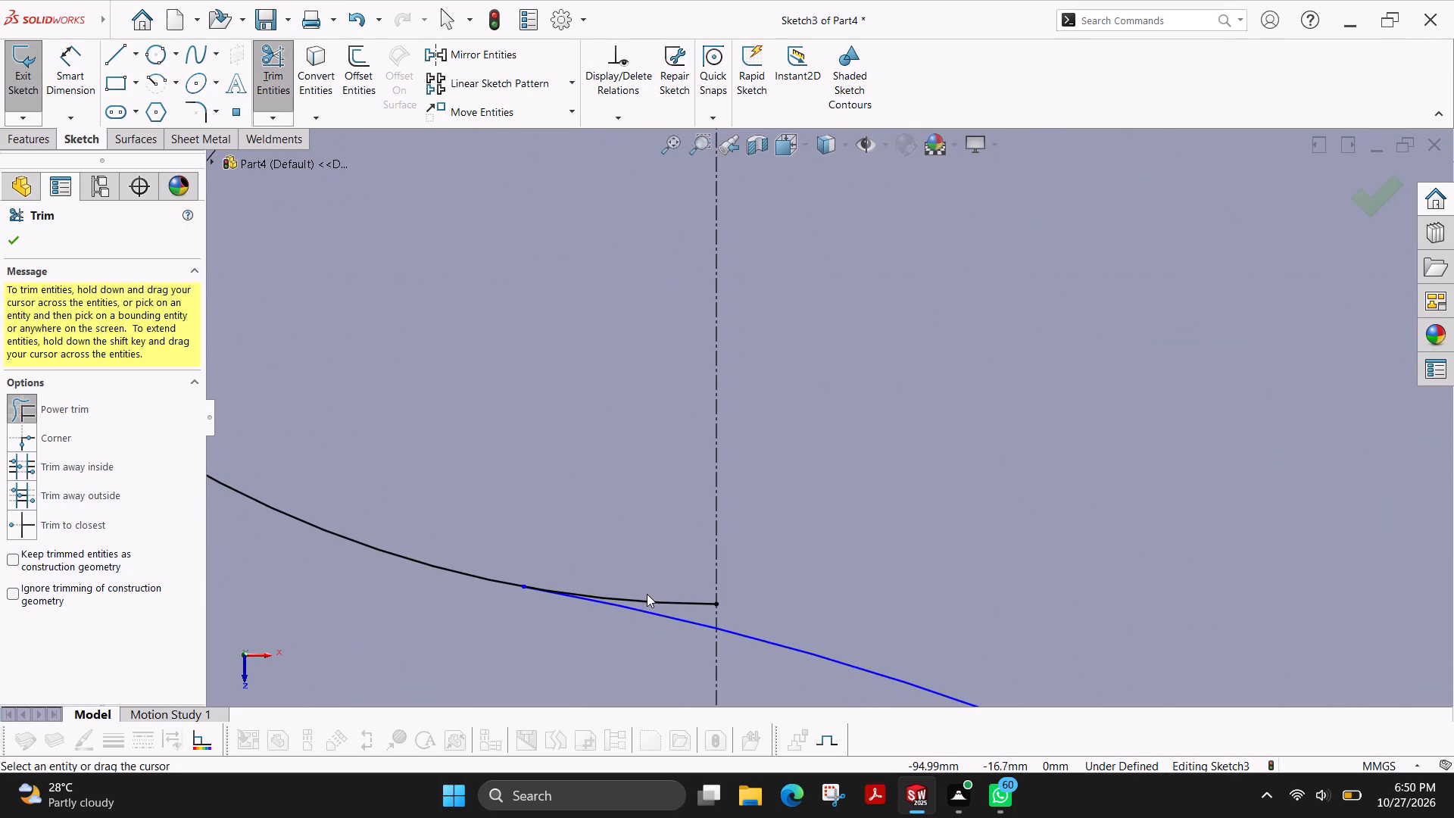
{"action": "left_click_drag", "start_coordinate": [652, 587], "coordinate": [697, 606]}
{"action": "scroll", "coordinate": [801, 336], "scroll_direction": "up", "scroll_amount": 2}
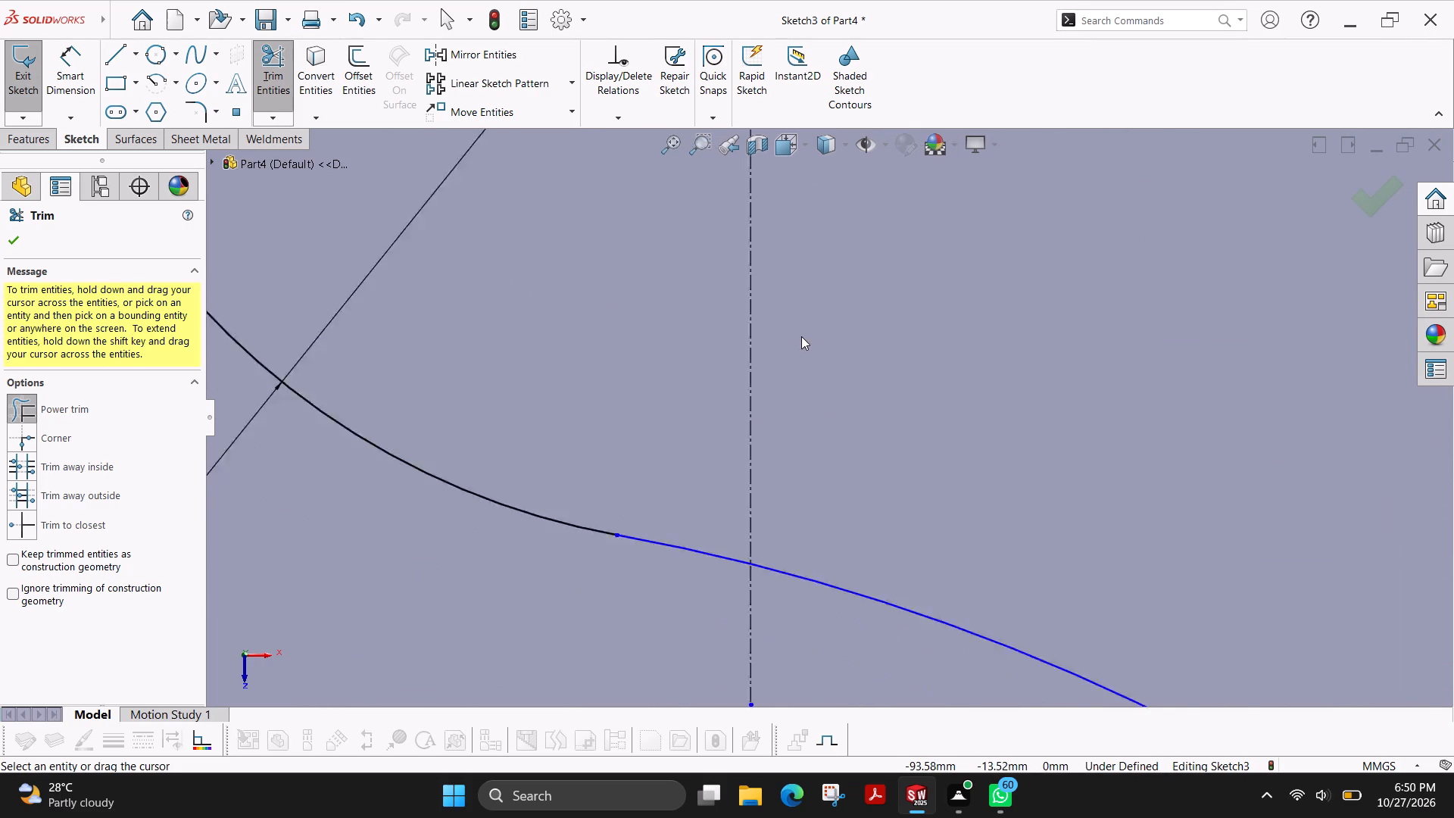
Trim away the leftover 76 mm circle segment inside the 15 mm circle.
{"action": "scroll", "coordinate": [801, 336], "scroll_direction": "up", "scroll_amount": 6}
{"action": "scroll", "coordinate": [936, 183], "scroll_direction": "down", "scroll_amount": 3}
{"action": "scroll", "coordinate": [848, 262], "scroll_direction": "down", "scroll_amount": 5}
{"action": "left_click_drag", "start_coordinate": [836, 271], "coordinate": [853, 287]}
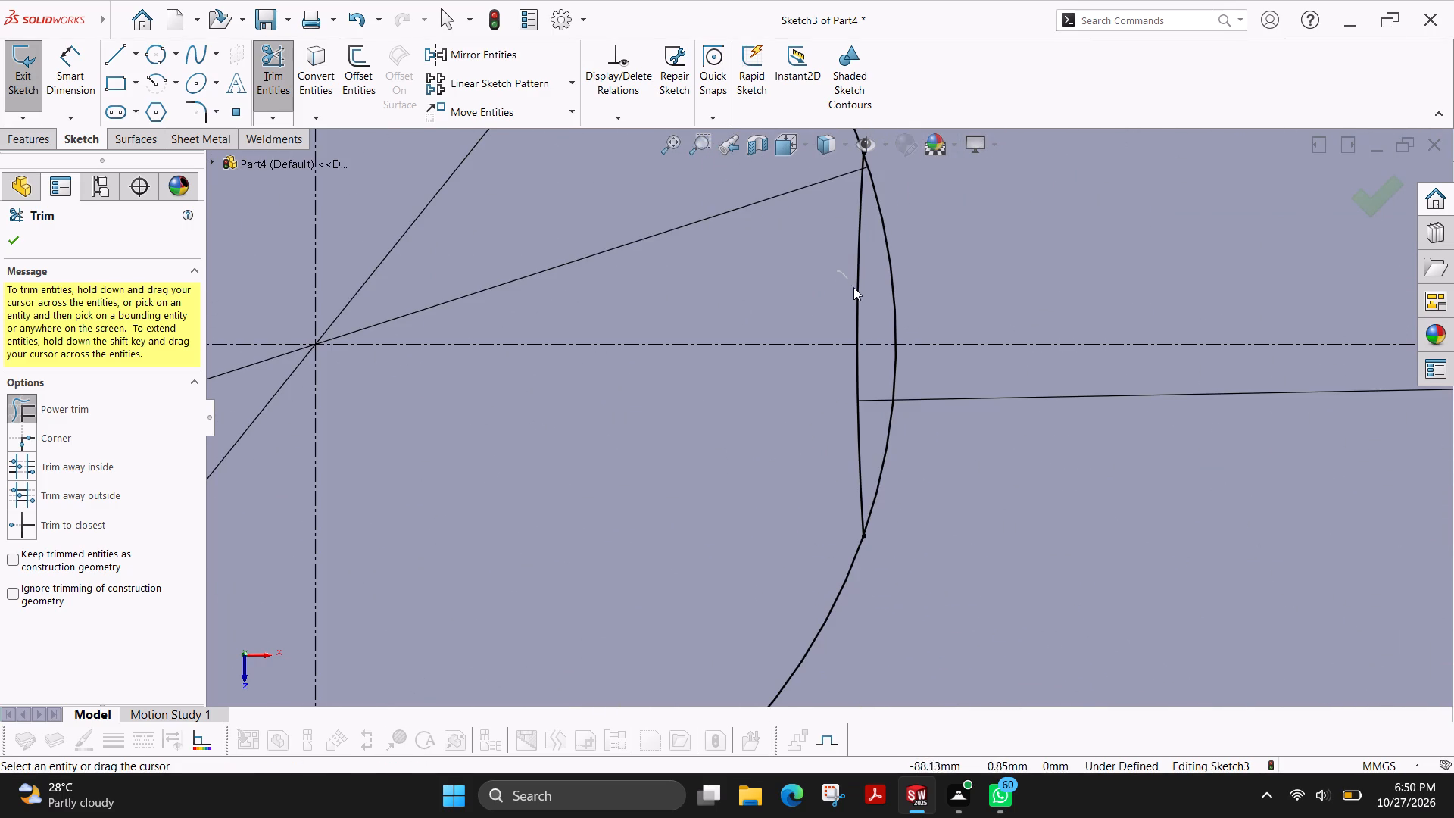
{"action": "left_click_drag", "start_coordinate": [853, 287], "coordinate": [872, 295]}
{"action": "left_click_drag", "start_coordinate": [832, 459], "coordinate": [867, 444]}
{"action": "scroll", "coordinate": [958, 267], "scroll_direction": "up", "scroll_amount": 5}
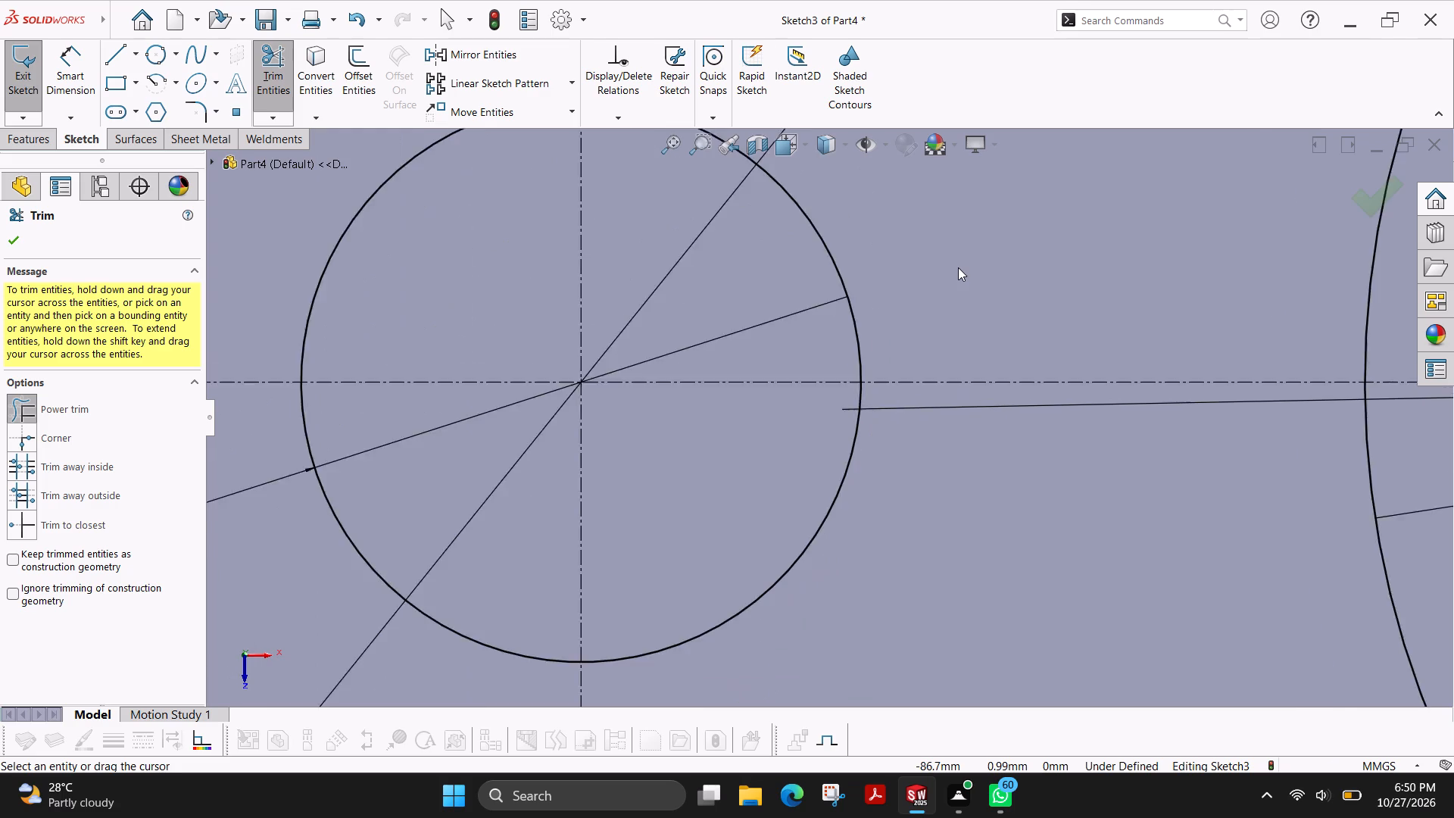
{"action": "scroll", "coordinate": [958, 267], "scroll_direction": "up", "scroll_amount": 8}
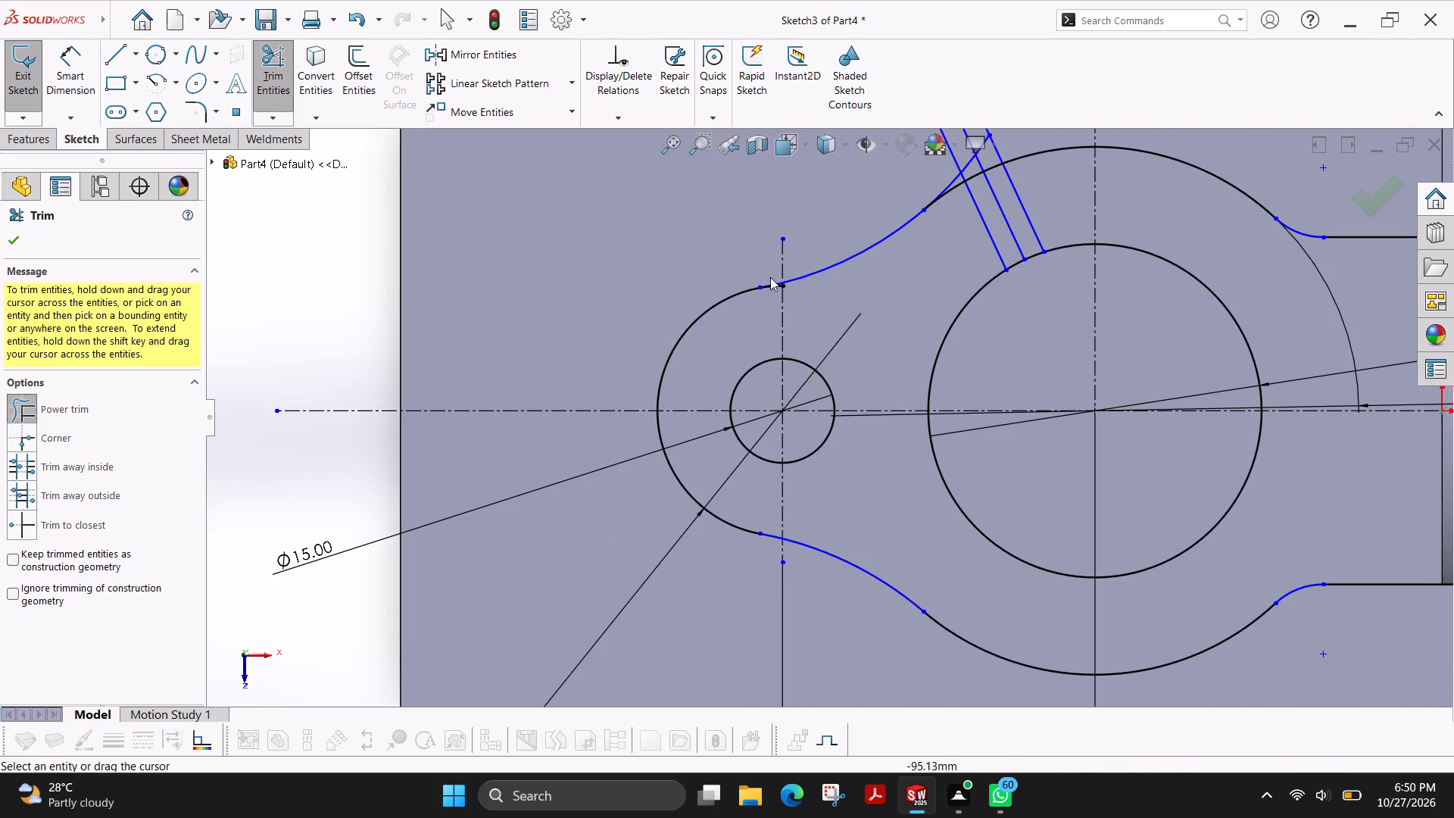
Trim the short leftover stub of the 36 mm circle where it meets the upper 50 mm tangent arc.
{"action": "scroll", "coordinate": [750, 303], "scroll_direction": "down", "scroll_amount": 4}
{"action": "scroll", "coordinate": [860, 279], "scroll_direction": "down", "scroll_amount": 5}
{"action": "scroll", "coordinate": [819, 345], "scroll_direction": "down", "scroll_amount": 4}
{"action": "left_click_drag", "start_coordinate": [831, 331], "coordinate": [776, 416]}
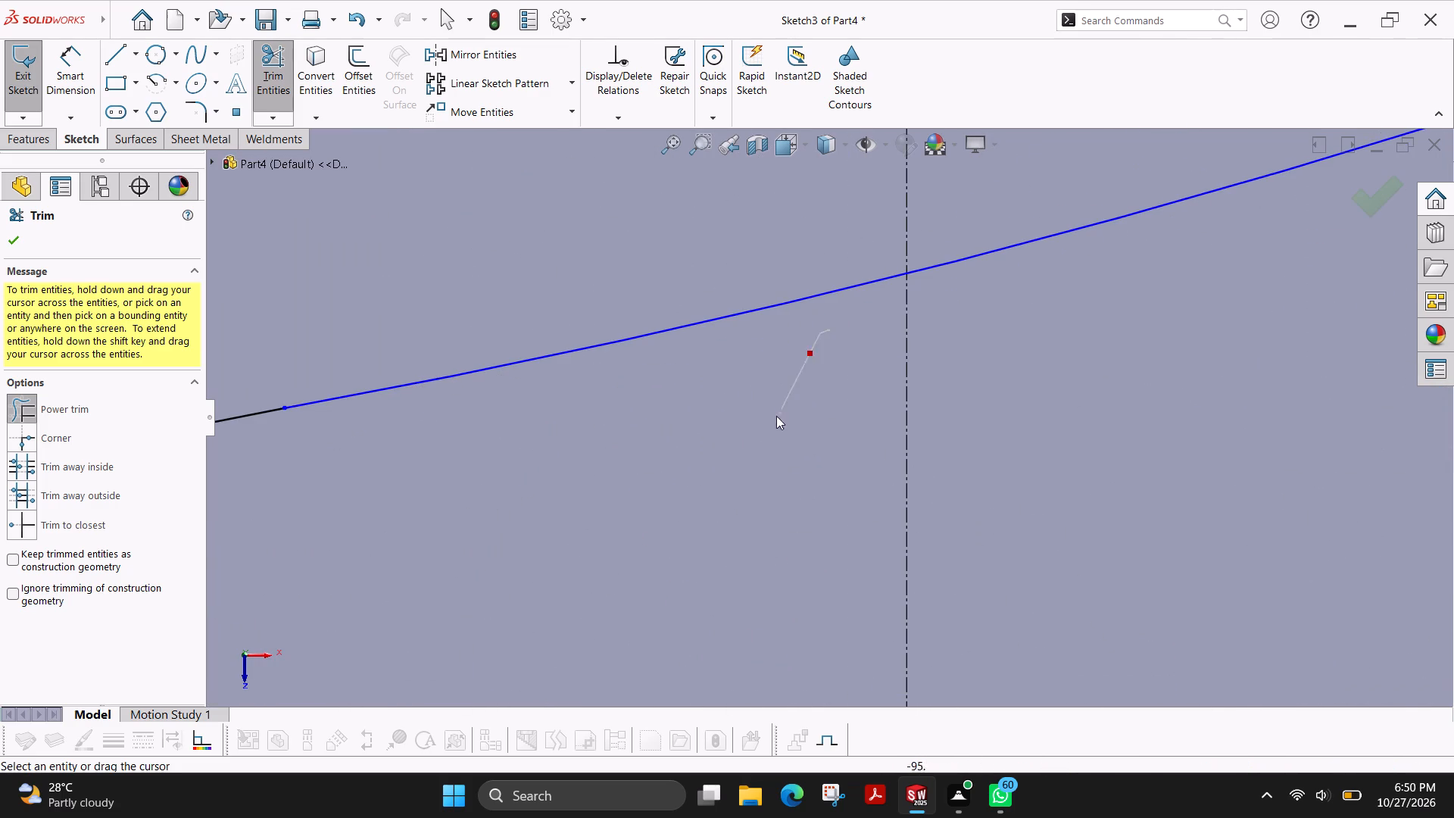
{"action": "left_click_drag", "start_coordinate": [776, 416], "coordinate": [775, 417]}
Trim the upper 50 mm tangent arc's excess beyond its junction with the 76 mm circle, across all three angled lines.
{"action": "scroll", "coordinate": [820, 359], "scroll_direction": "up", "scroll_amount": 15}
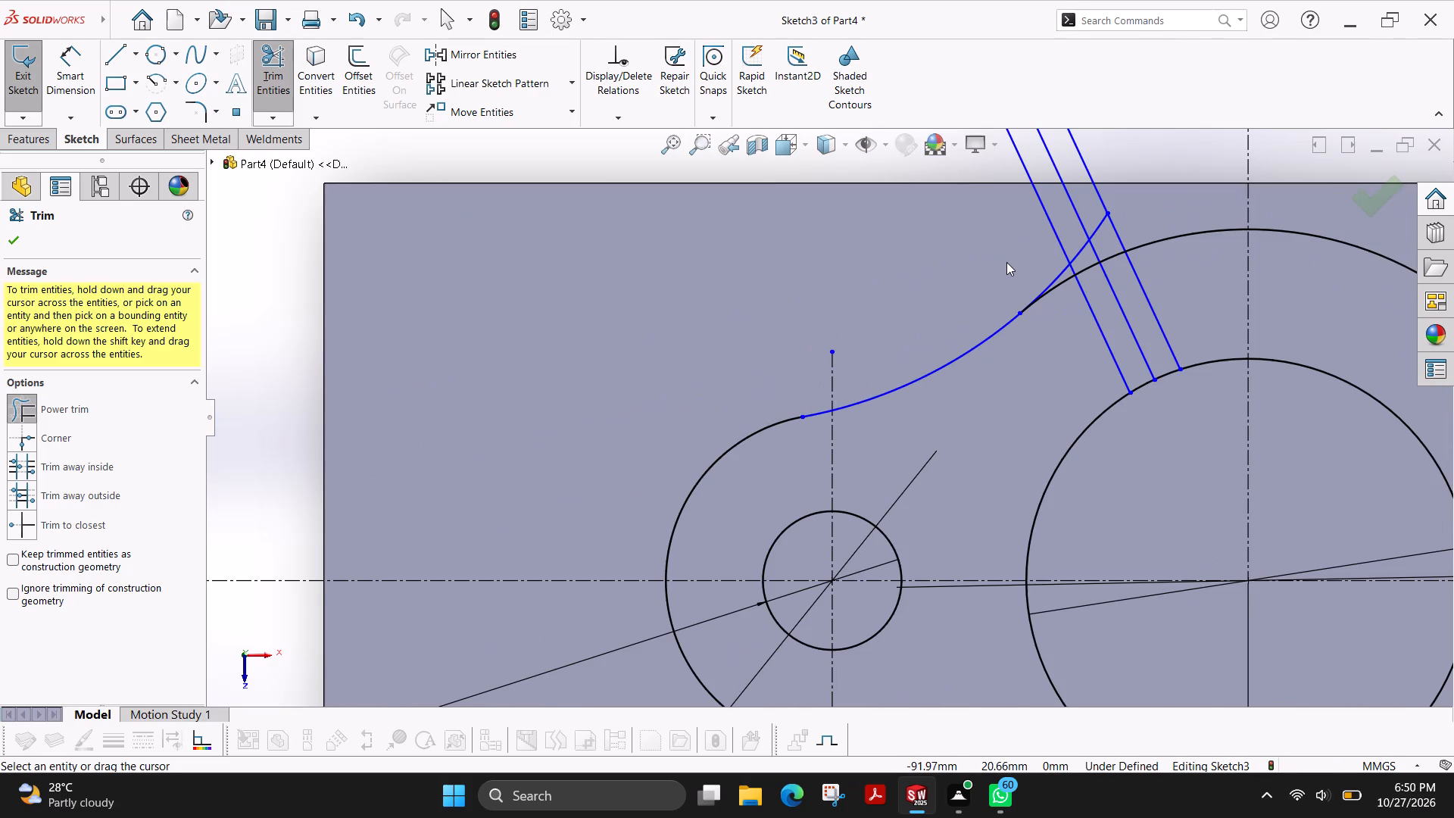
{"action": "scroll", "coordinate": [1006, 262], "scroll_direction": "down", "scroll_amount": 4}
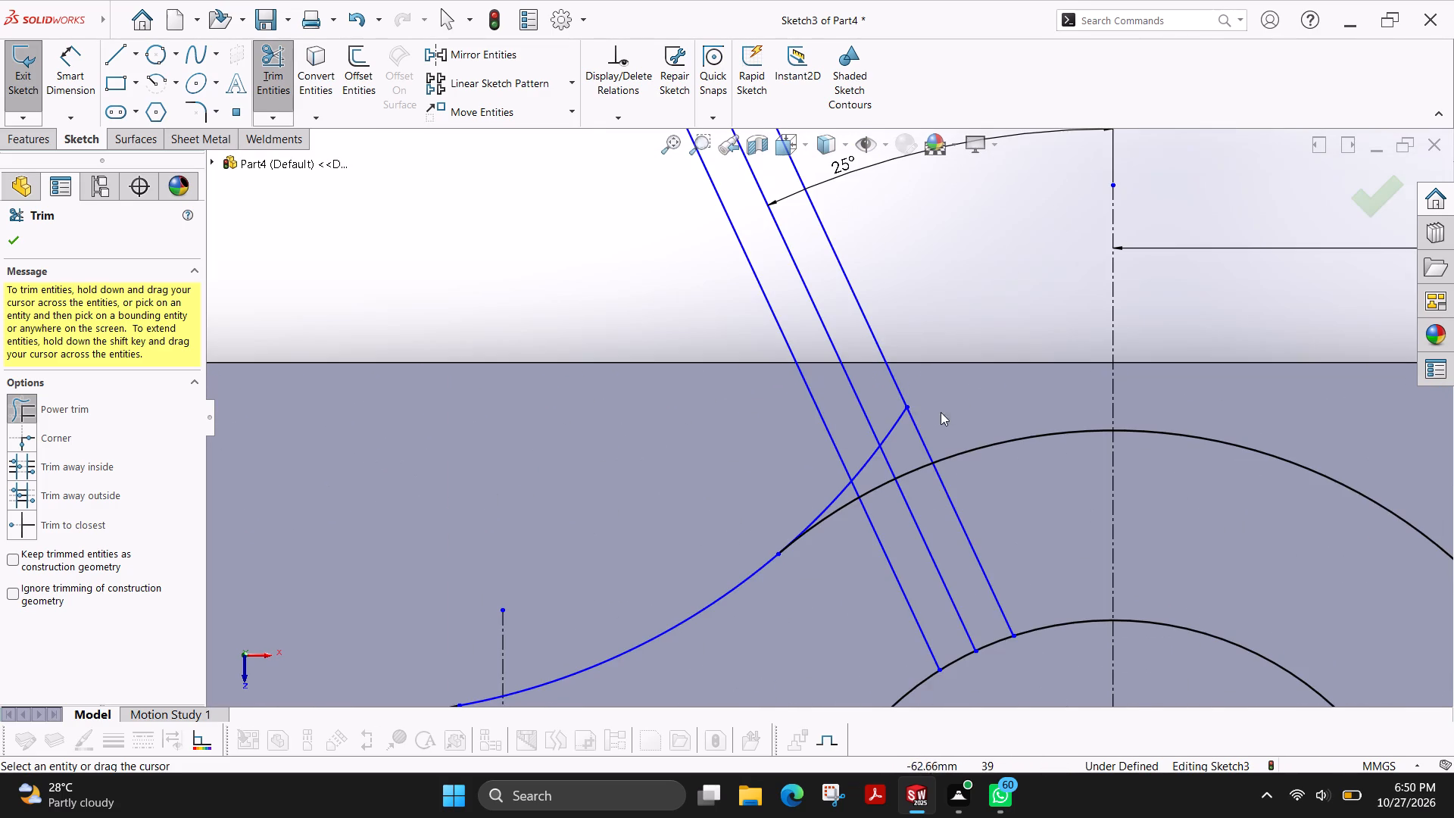
{"action": "left_click_drag", "start_coordinate": [885, 408], "coordinate": [901, 442]}
{"action": "left_click_drag", "start_coordinate": [859, 442], "coordinate": [876, 469]}
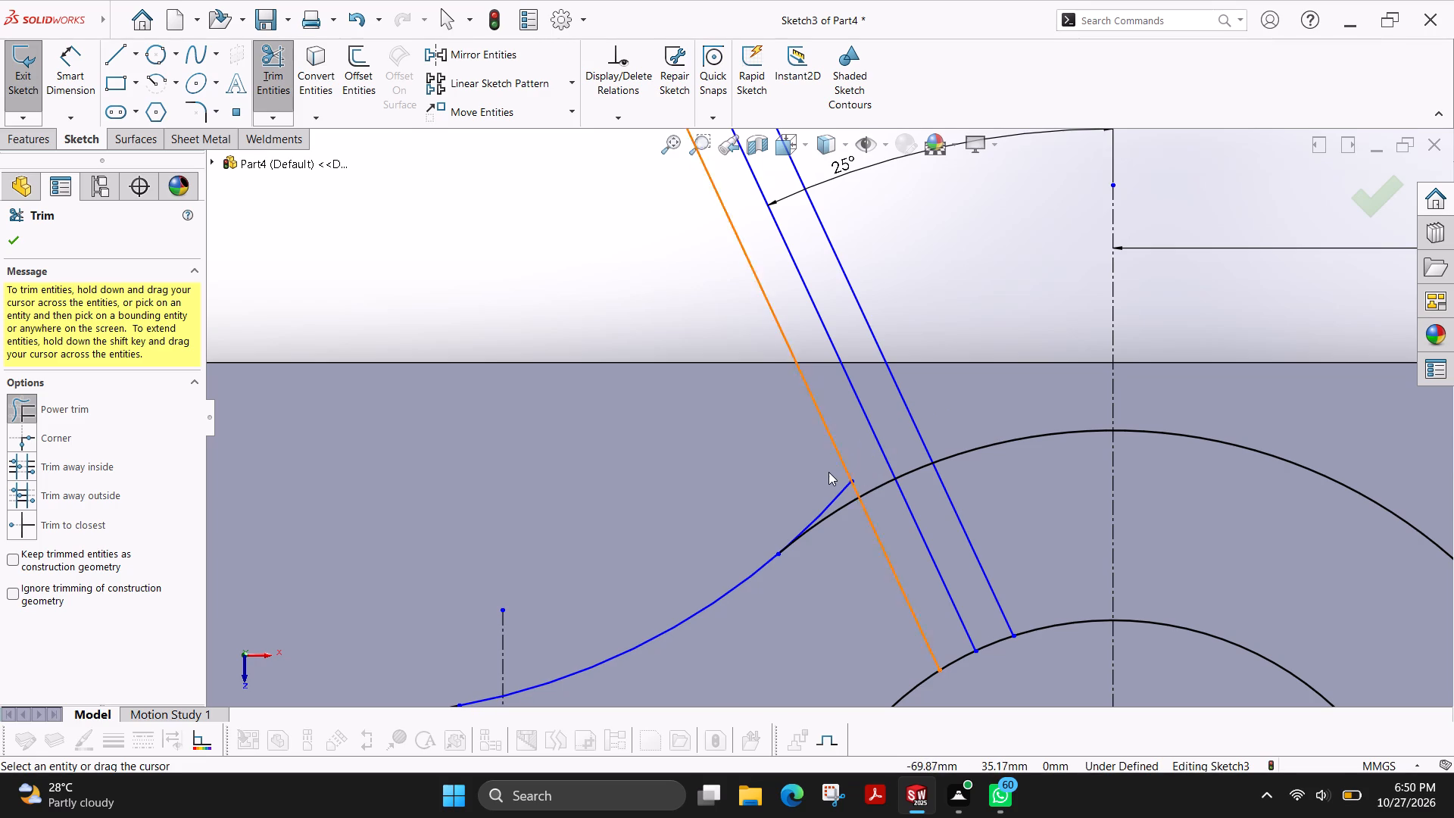
{"action": "left_click_drag", "start_coordinate": [819, 495], "coordinate": [841, 498]}
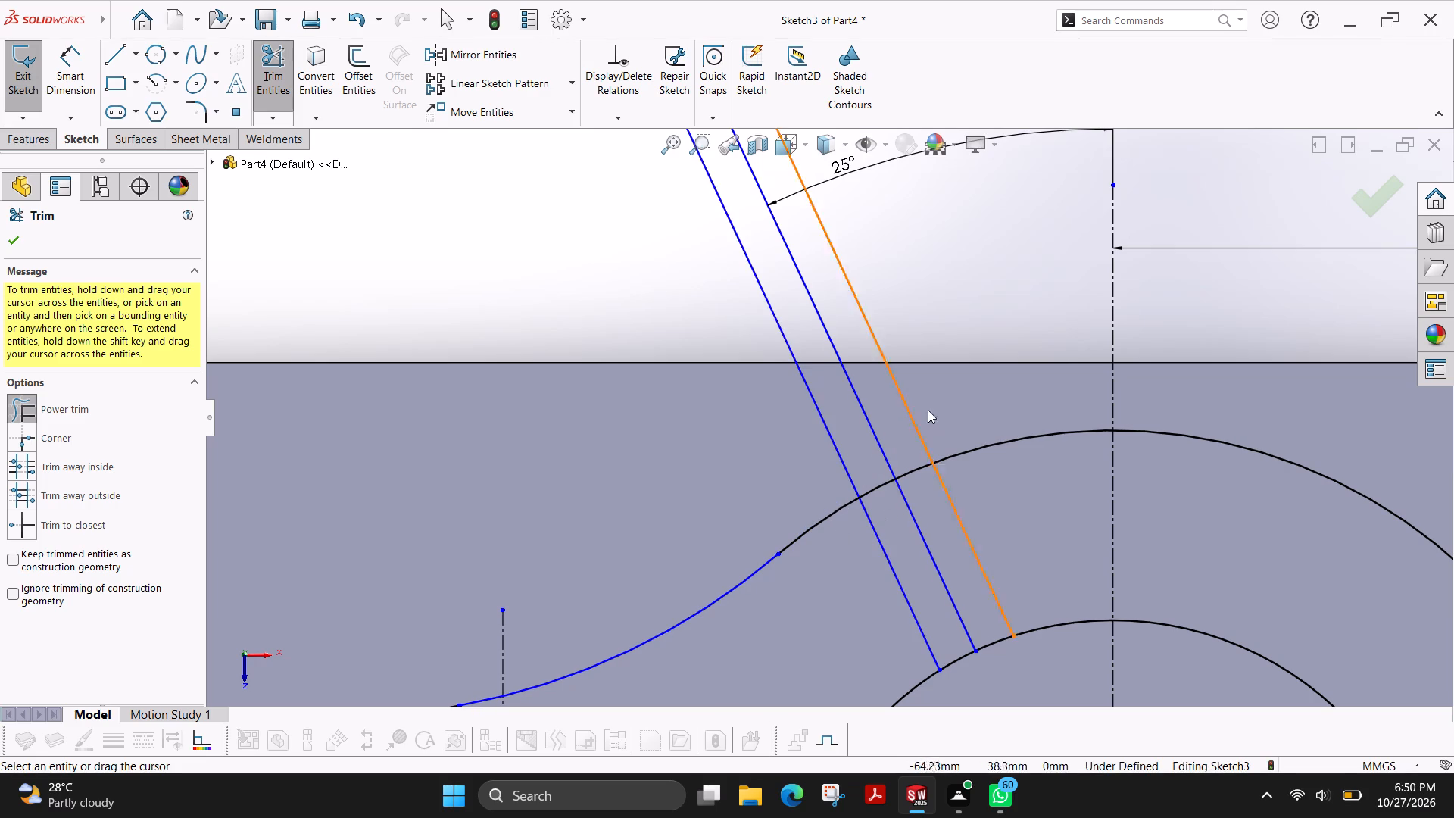
Trim away the middle 25° angled line and the 76 mm circle segments between the two outer angled lines.
{"action": "left_click_drag", "start_coordinate": [878, 420], "coordinate": [883, 506]}
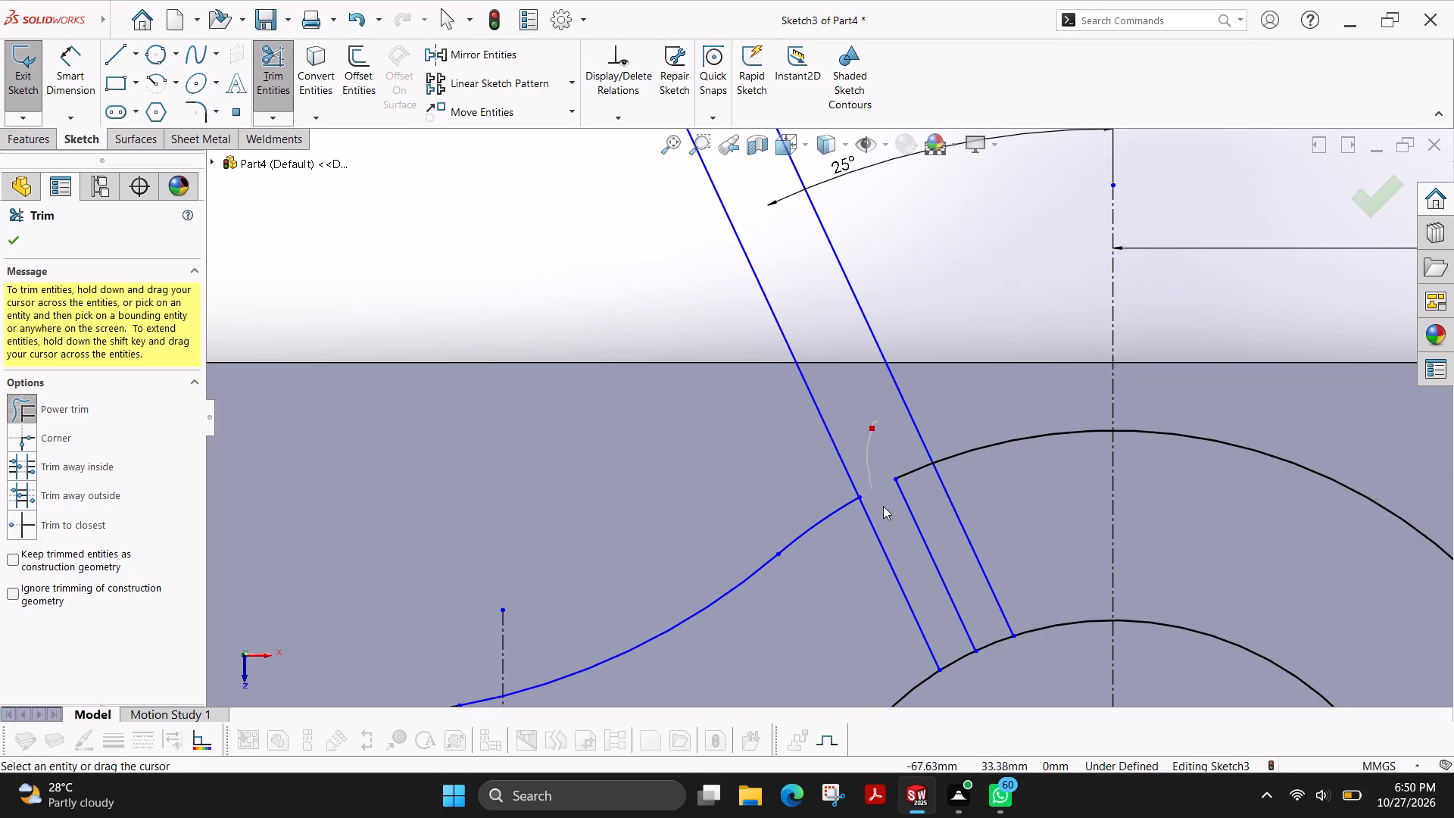
{"action": "left_click_drag", "start_coordinate": [883, 506], "coordinate": [895, 520]}
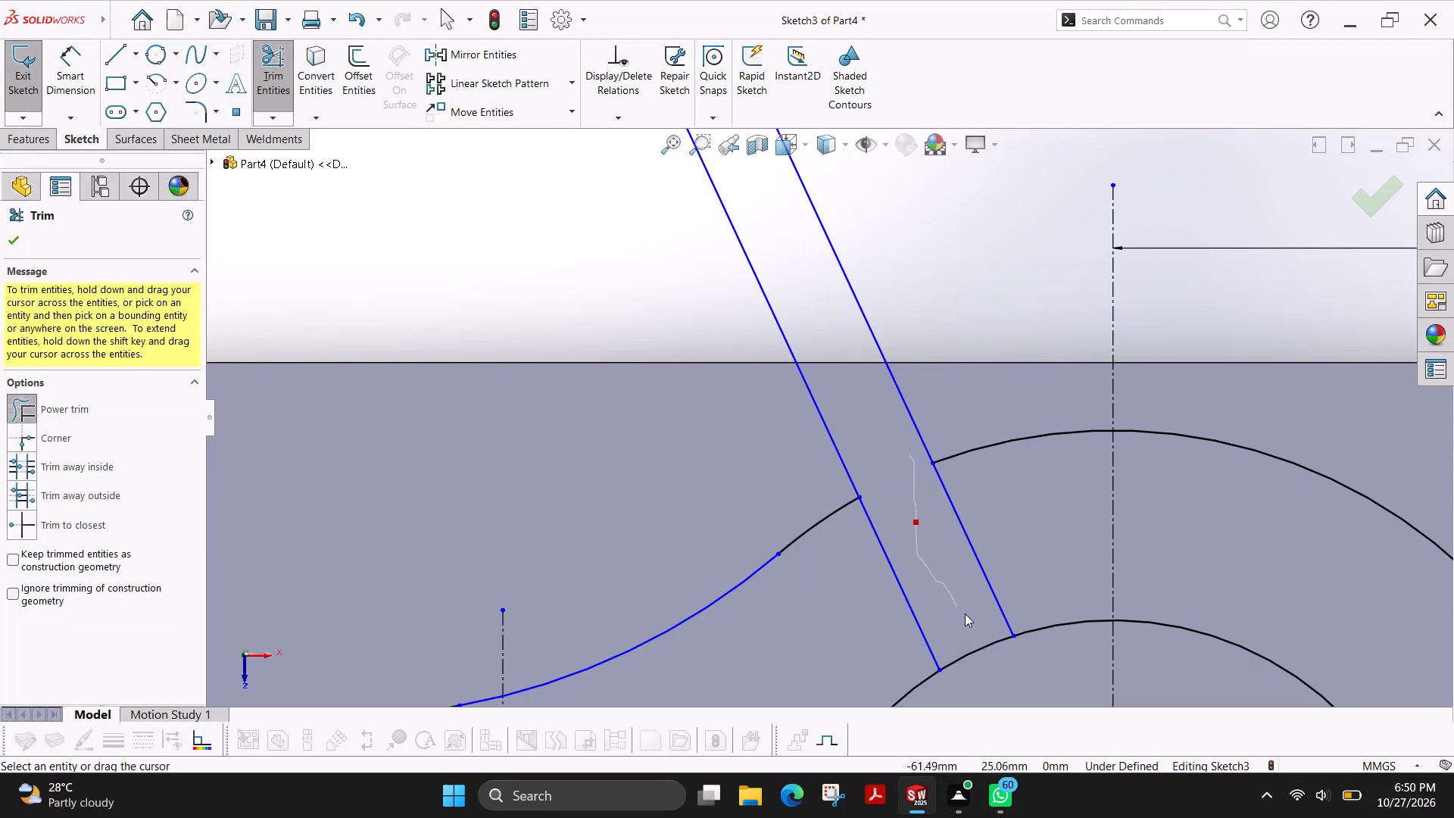
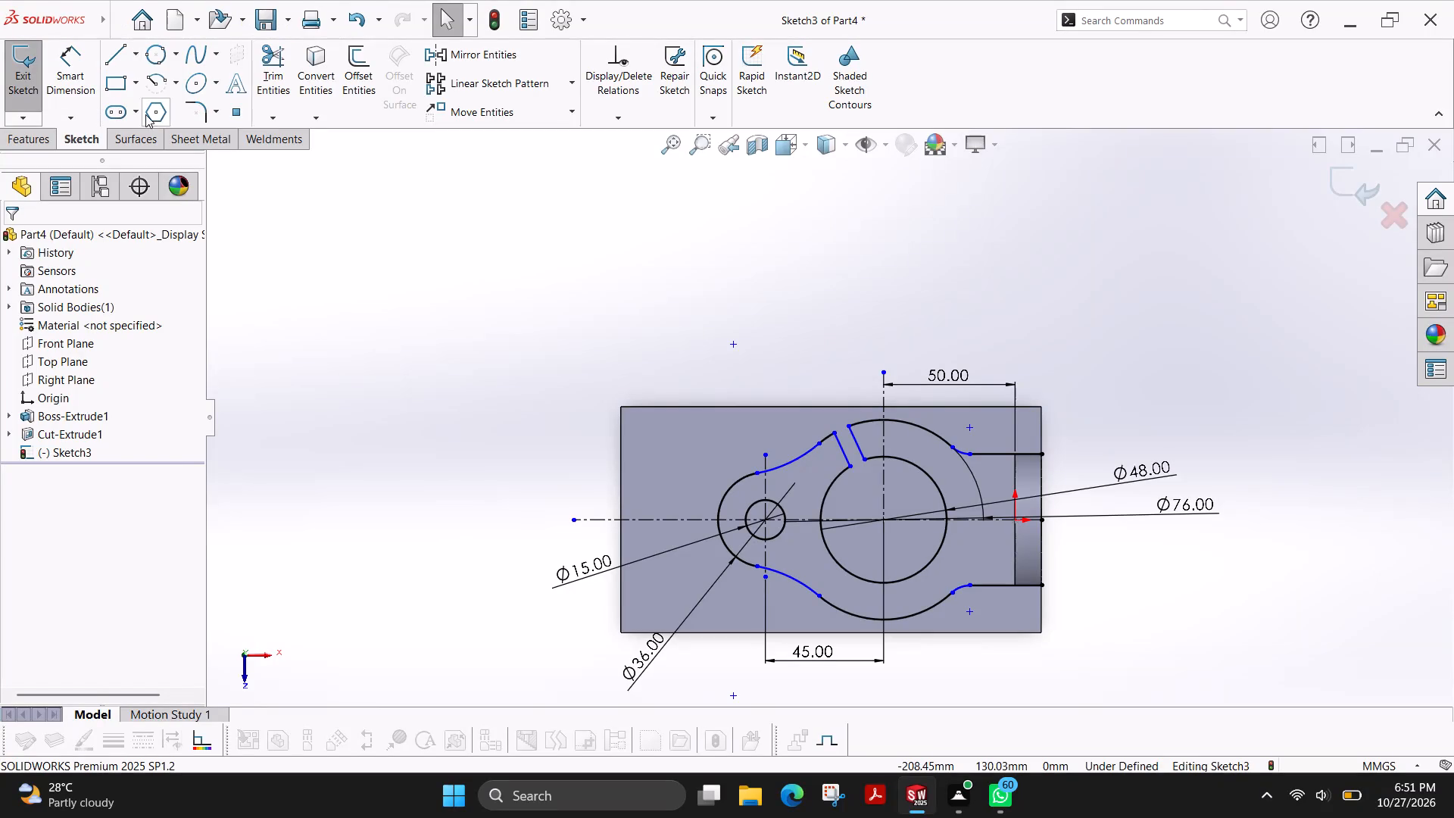
Draw a corner rectangle over the base's top face, spanning its two opposite outer corners around the bracket outline.
{"action": "left_click", "coordinate": [111, 86]}
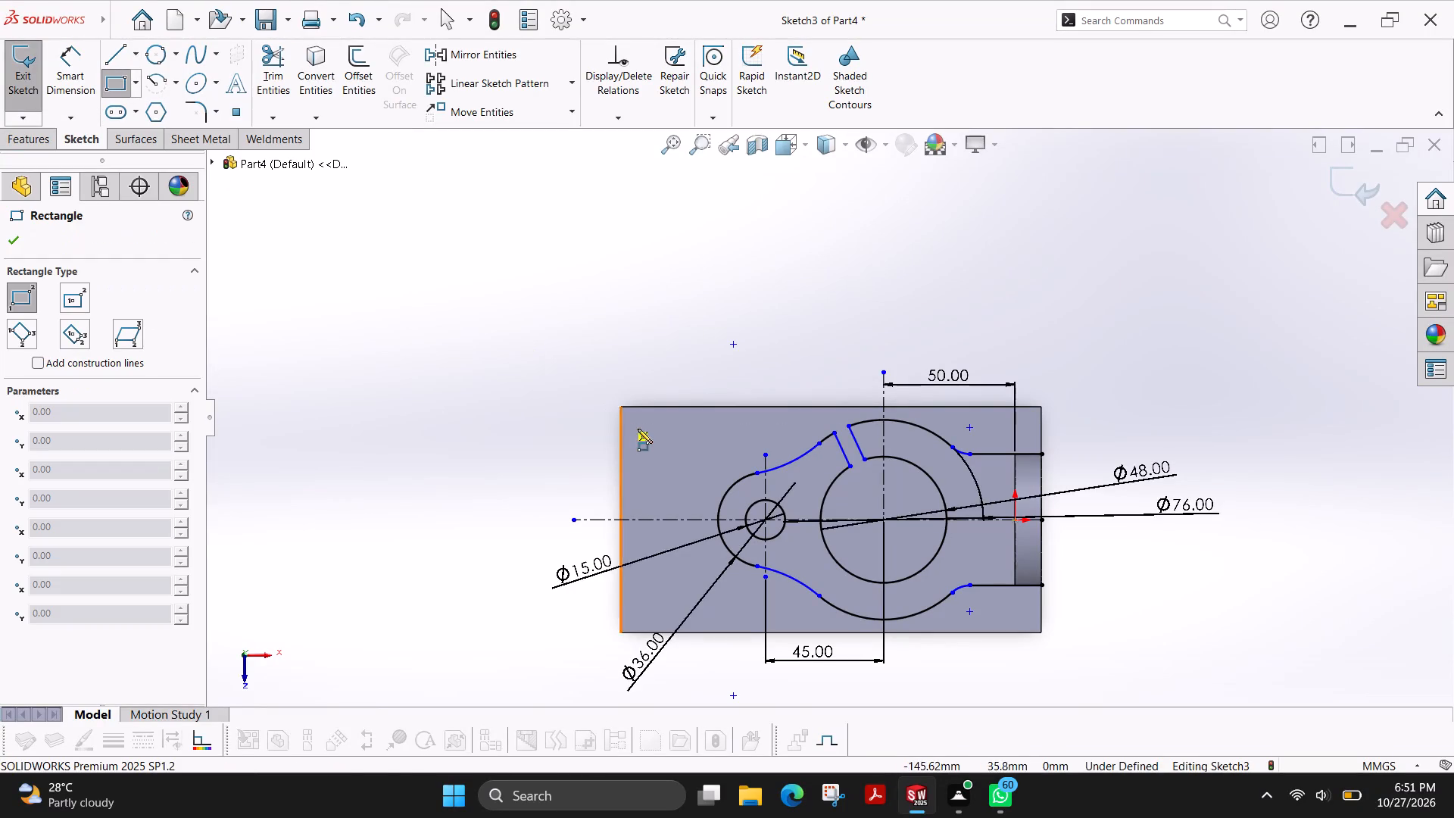
{"action": "left_click", "coordinate": [621, 404]}
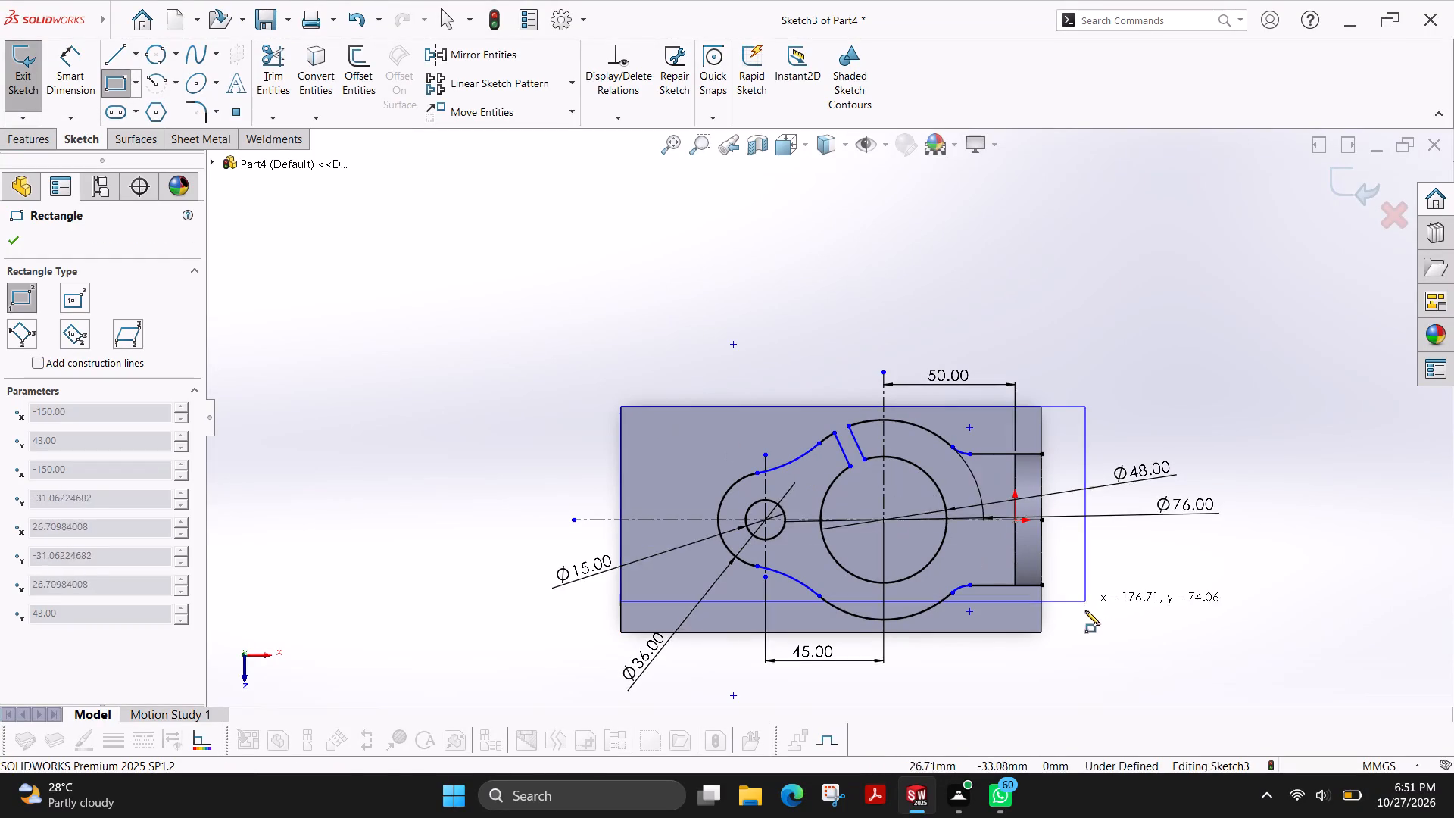
{"action": "left_click", "coordinate": [1043, 633]}
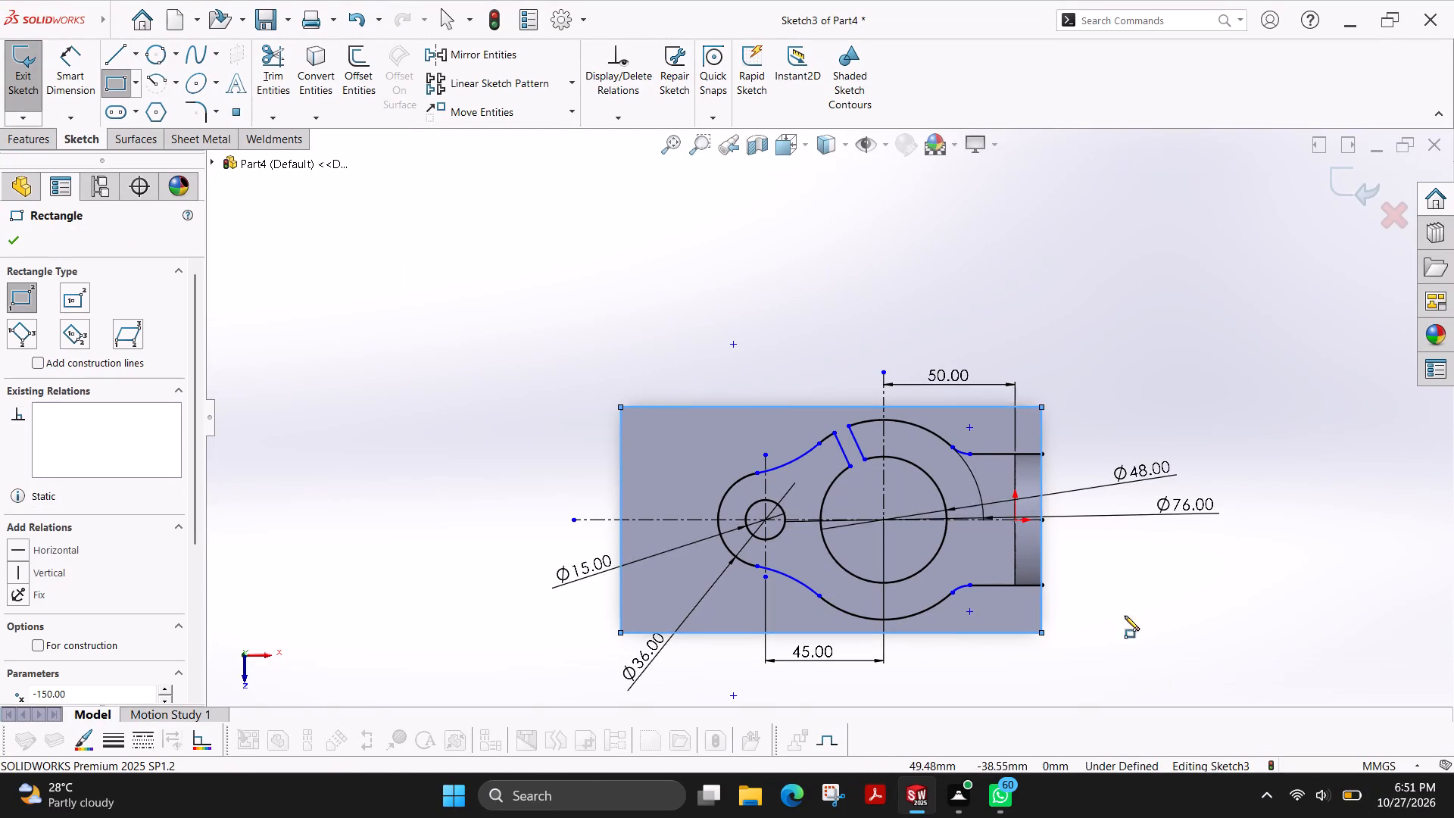
{"action": "left_click", "coordinate": [23, 245]}
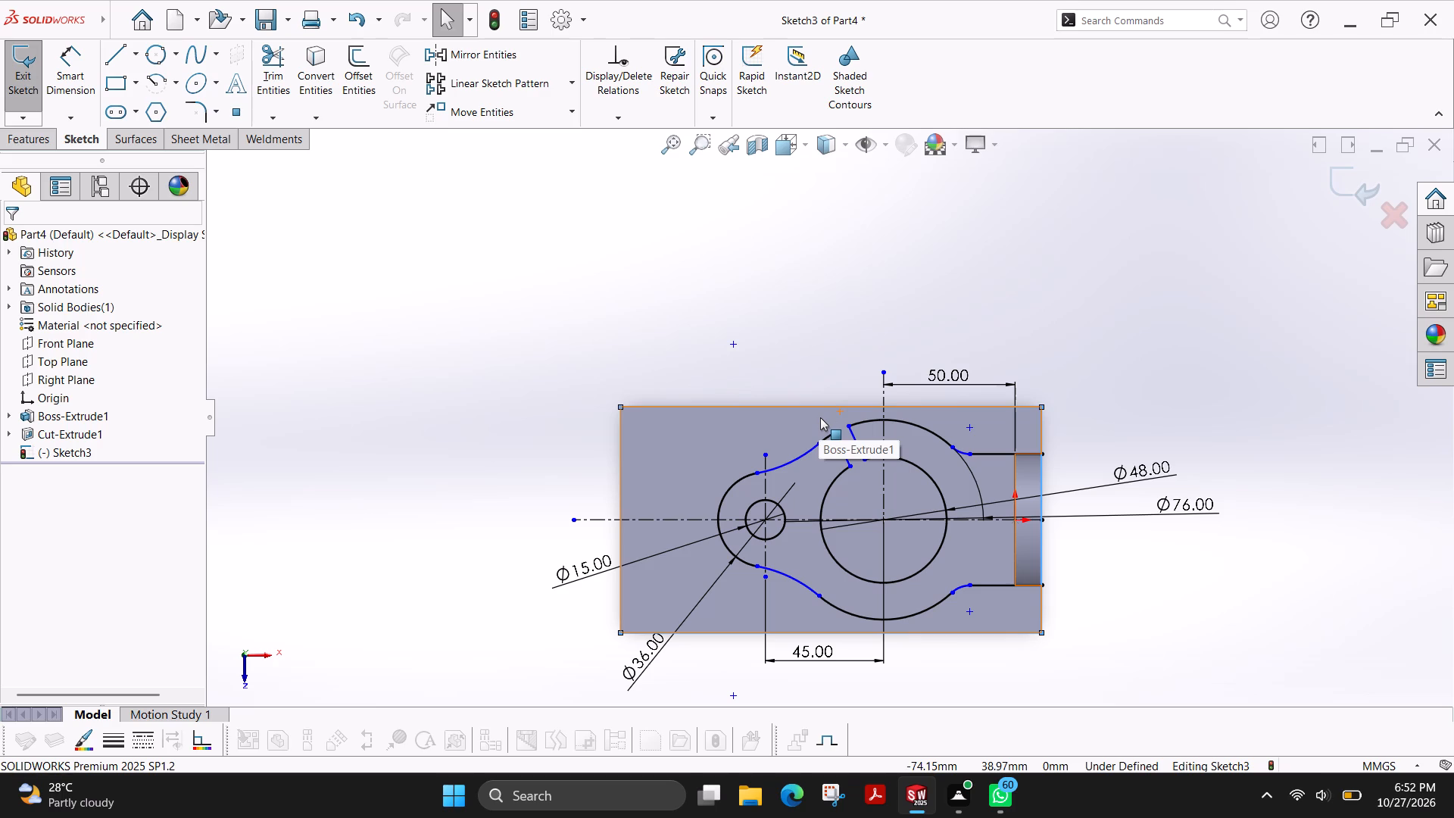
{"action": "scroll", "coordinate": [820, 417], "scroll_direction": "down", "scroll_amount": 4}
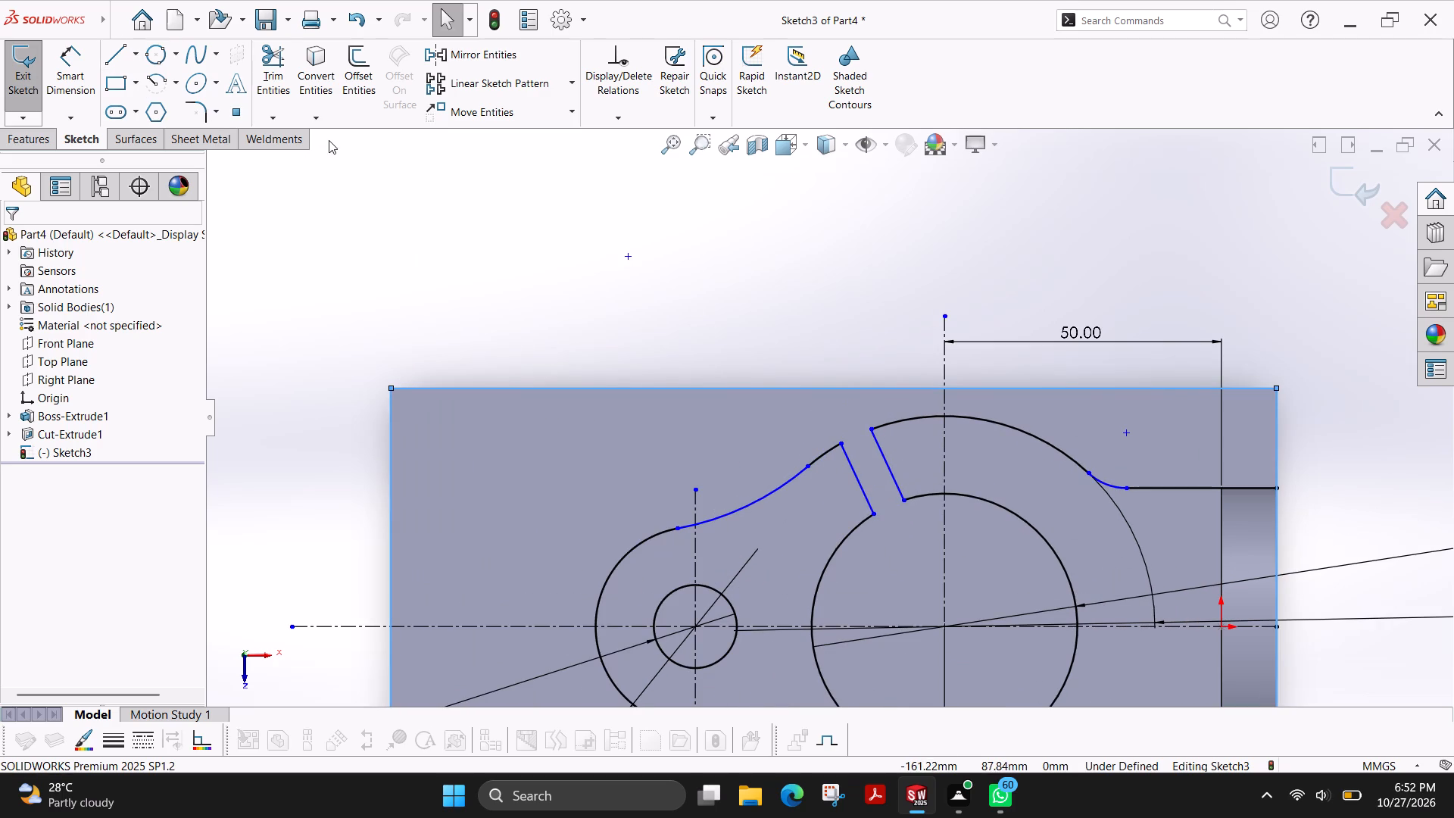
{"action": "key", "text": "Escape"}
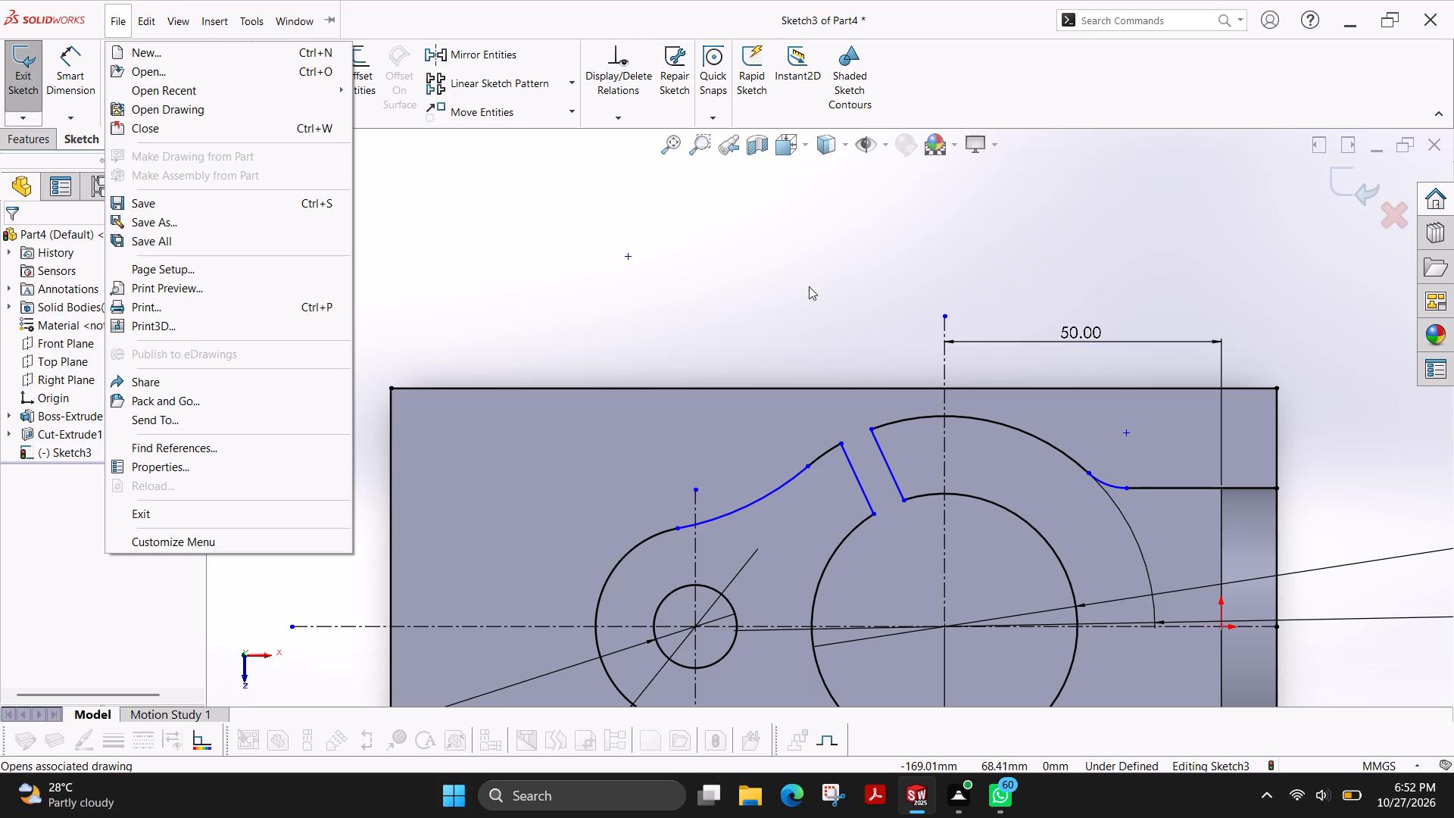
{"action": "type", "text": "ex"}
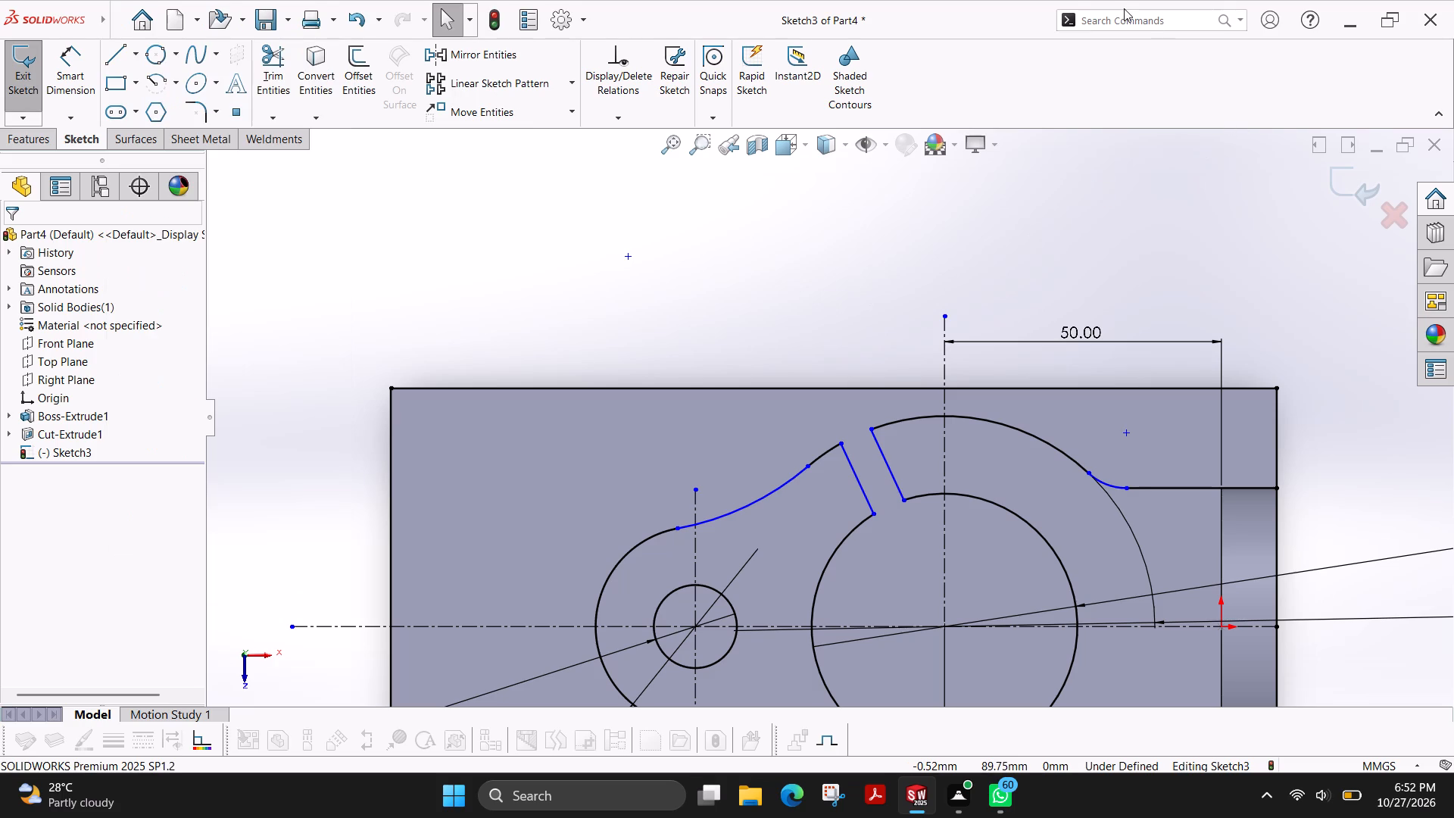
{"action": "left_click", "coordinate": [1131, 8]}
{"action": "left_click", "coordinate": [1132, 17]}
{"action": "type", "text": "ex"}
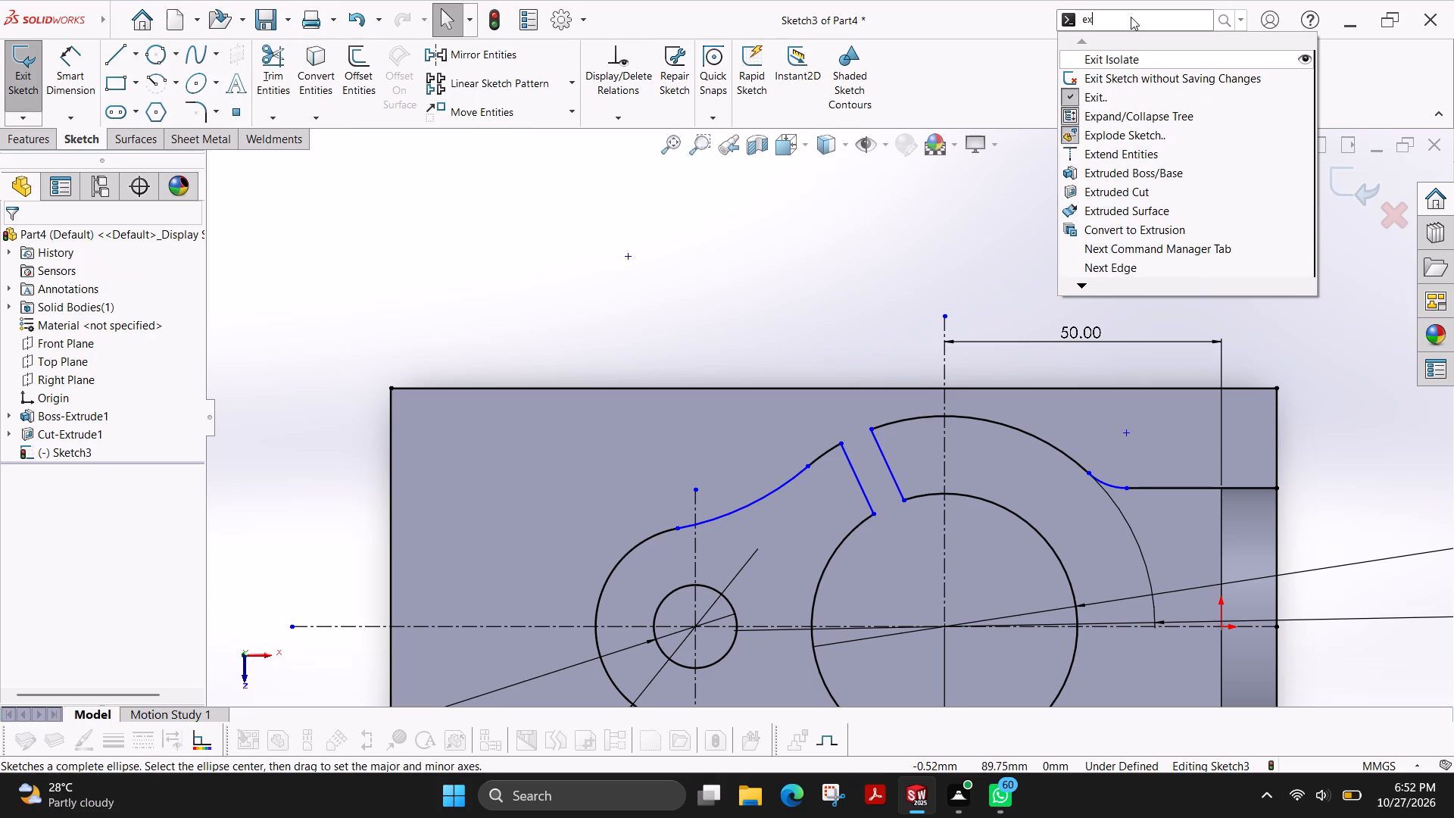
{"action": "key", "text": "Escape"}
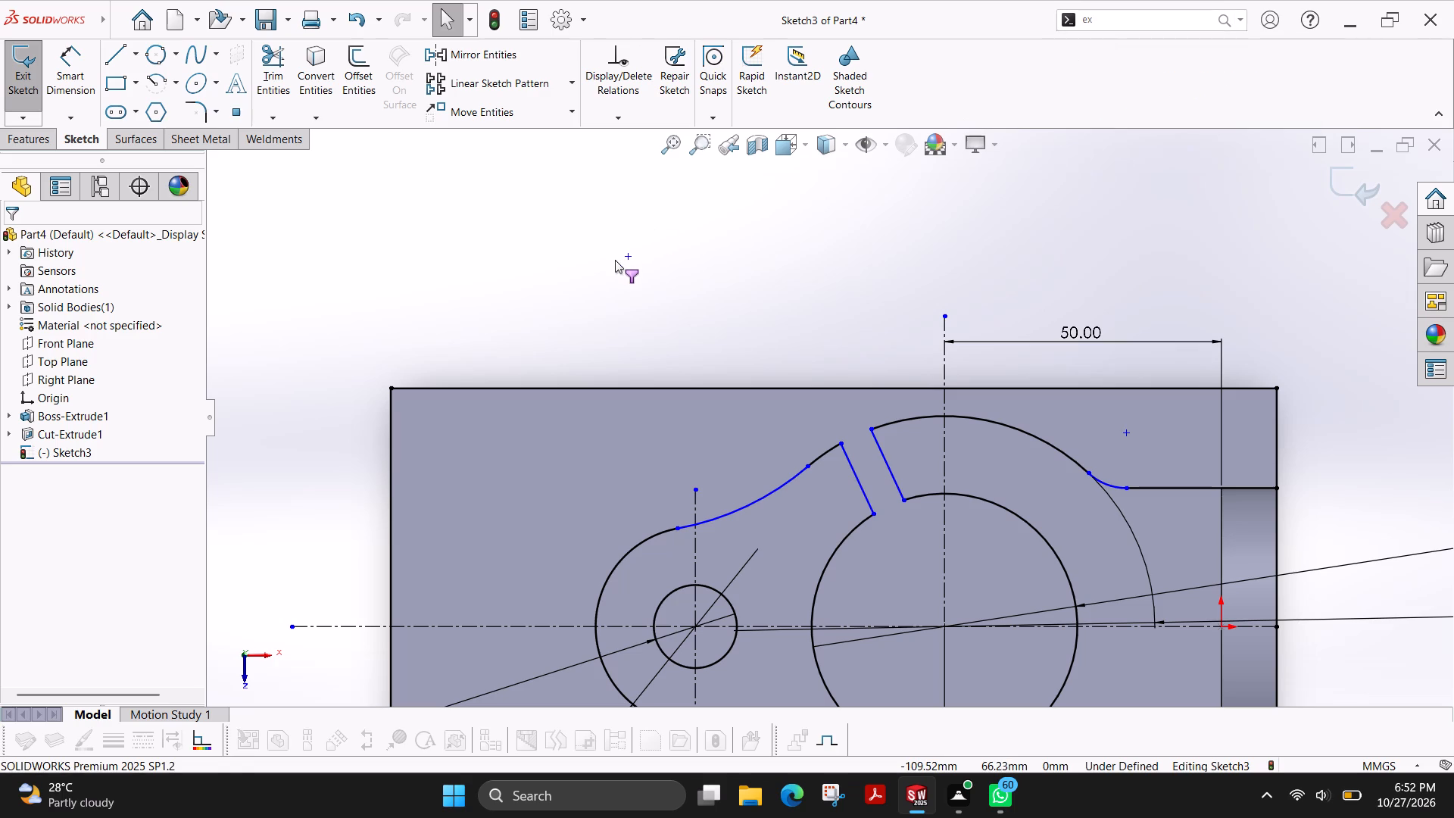
Trim the new rectangle's edge beside the upright leg between the two side lines, both above and below the centreline.
{"action": "scroll", "coordinate": [616, 261], "scroll_direction": "up", "scroll_amount": 4}
{"action": "scroll", "coordinate": [754, 459], "scroll_direction": "up", "scroll_amount": 1}
{"action": "scroll", "coordinate": [754, 459], "scroll_direction": "down", "scroll_amount": 2}
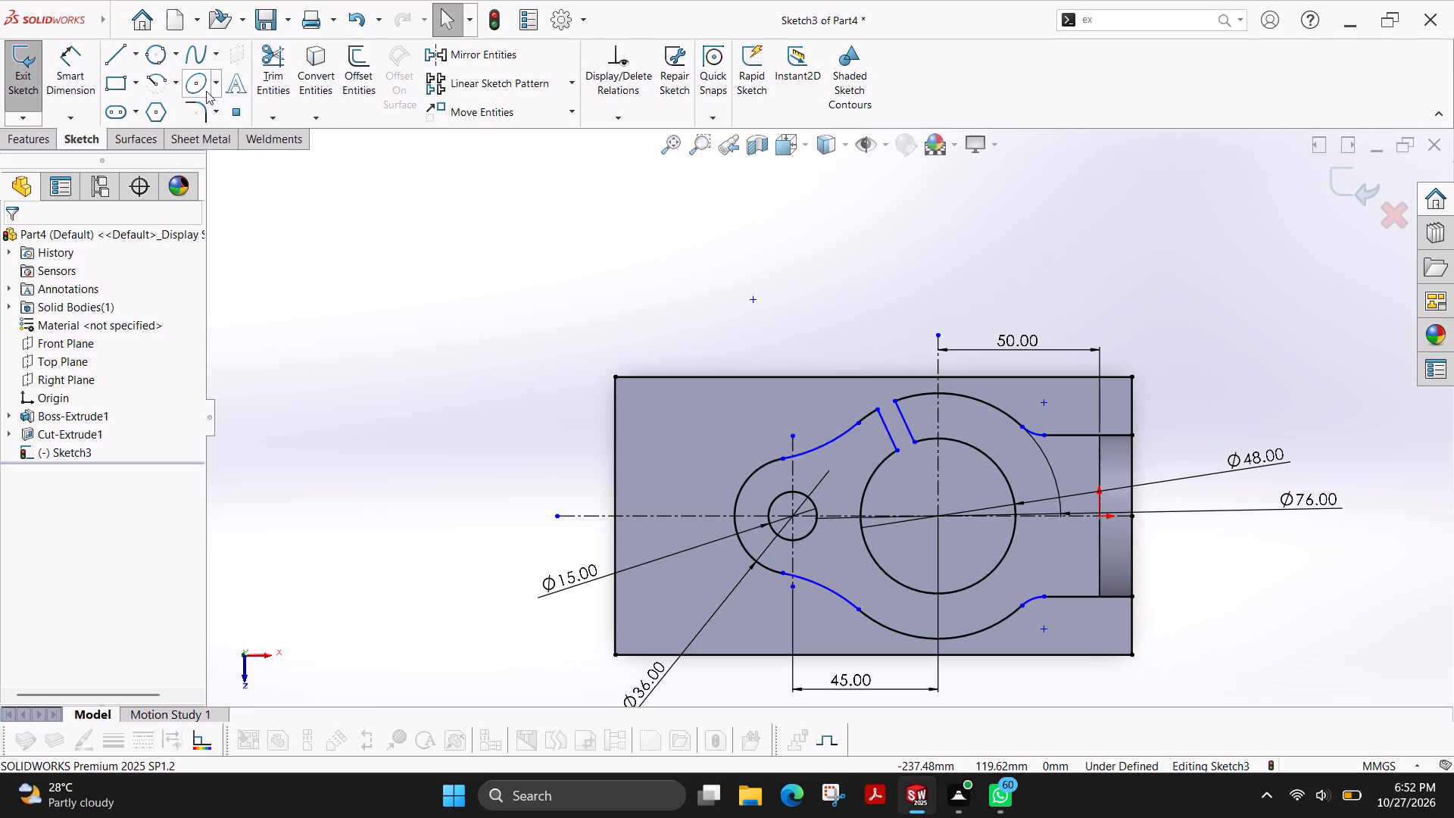
{"action": "left_click", "coordinate": [270, 68]}
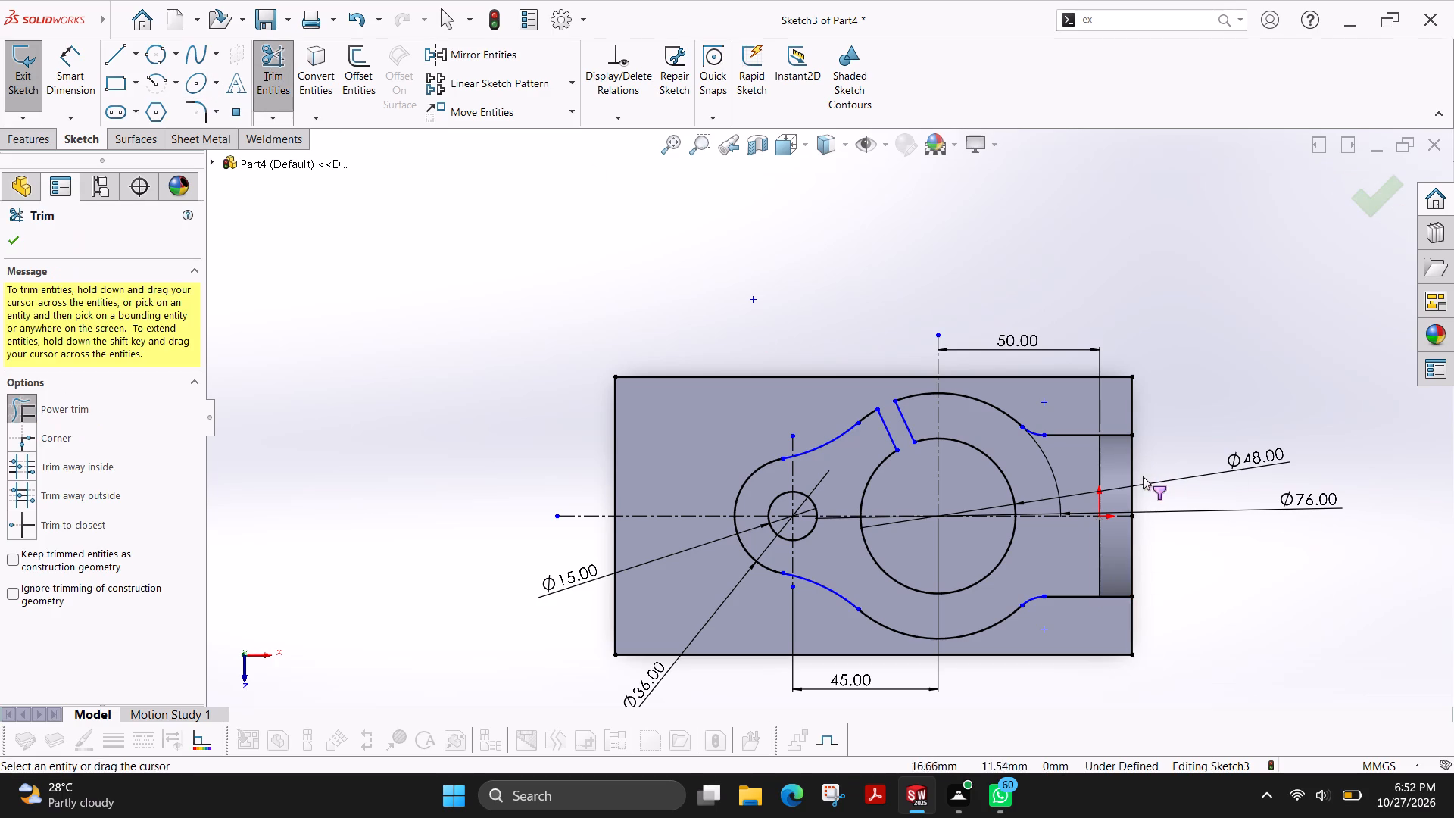
{"action": "left_click_drag", "start_coordinate": [1109, 460], "coordinate": [1144, 452]}
{"action": "left_click_drag", "start_coordinate": [1119, 548], "coordinate": [1166, 555]}
{"action": "key", "text": "Escape"}
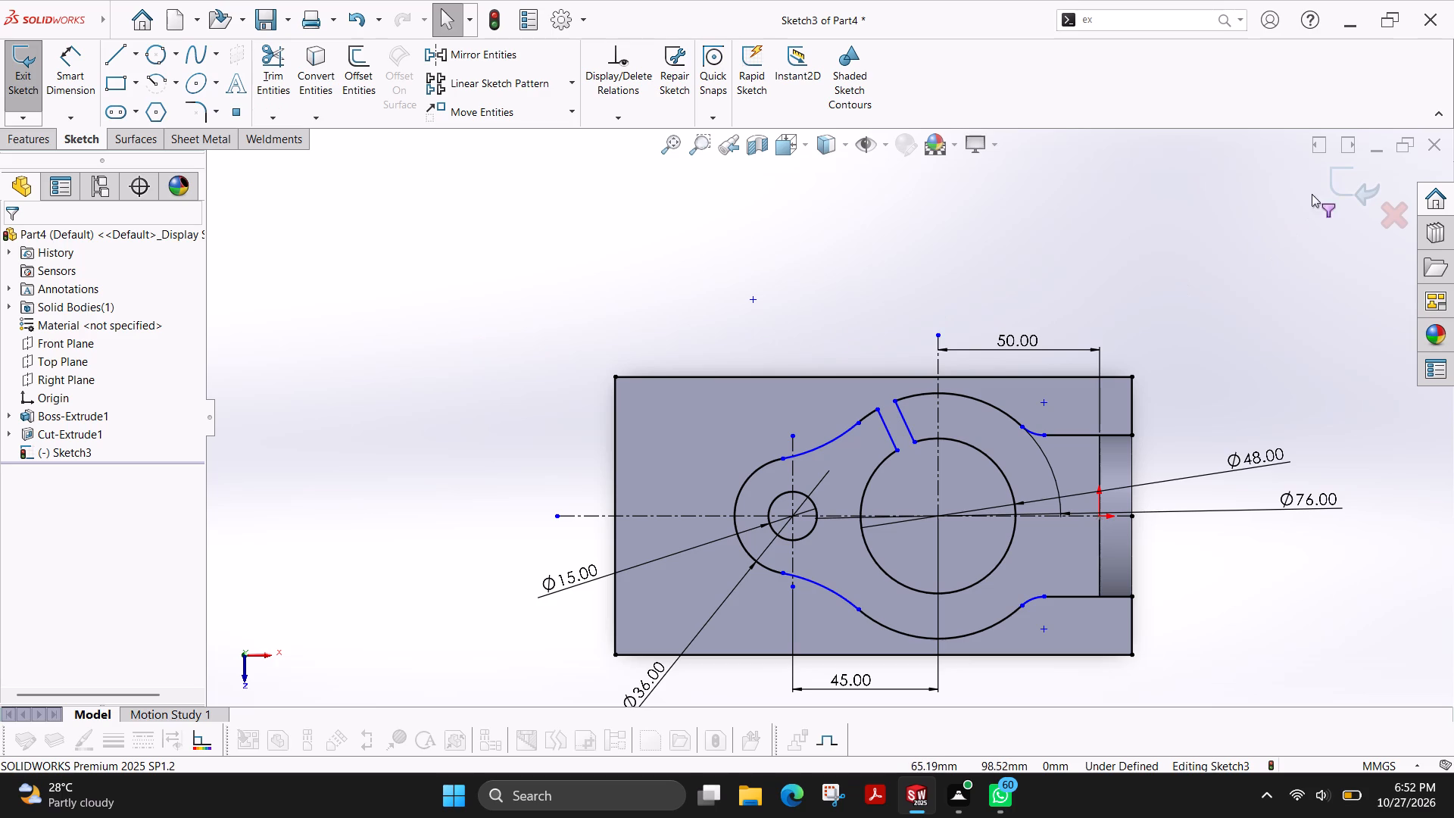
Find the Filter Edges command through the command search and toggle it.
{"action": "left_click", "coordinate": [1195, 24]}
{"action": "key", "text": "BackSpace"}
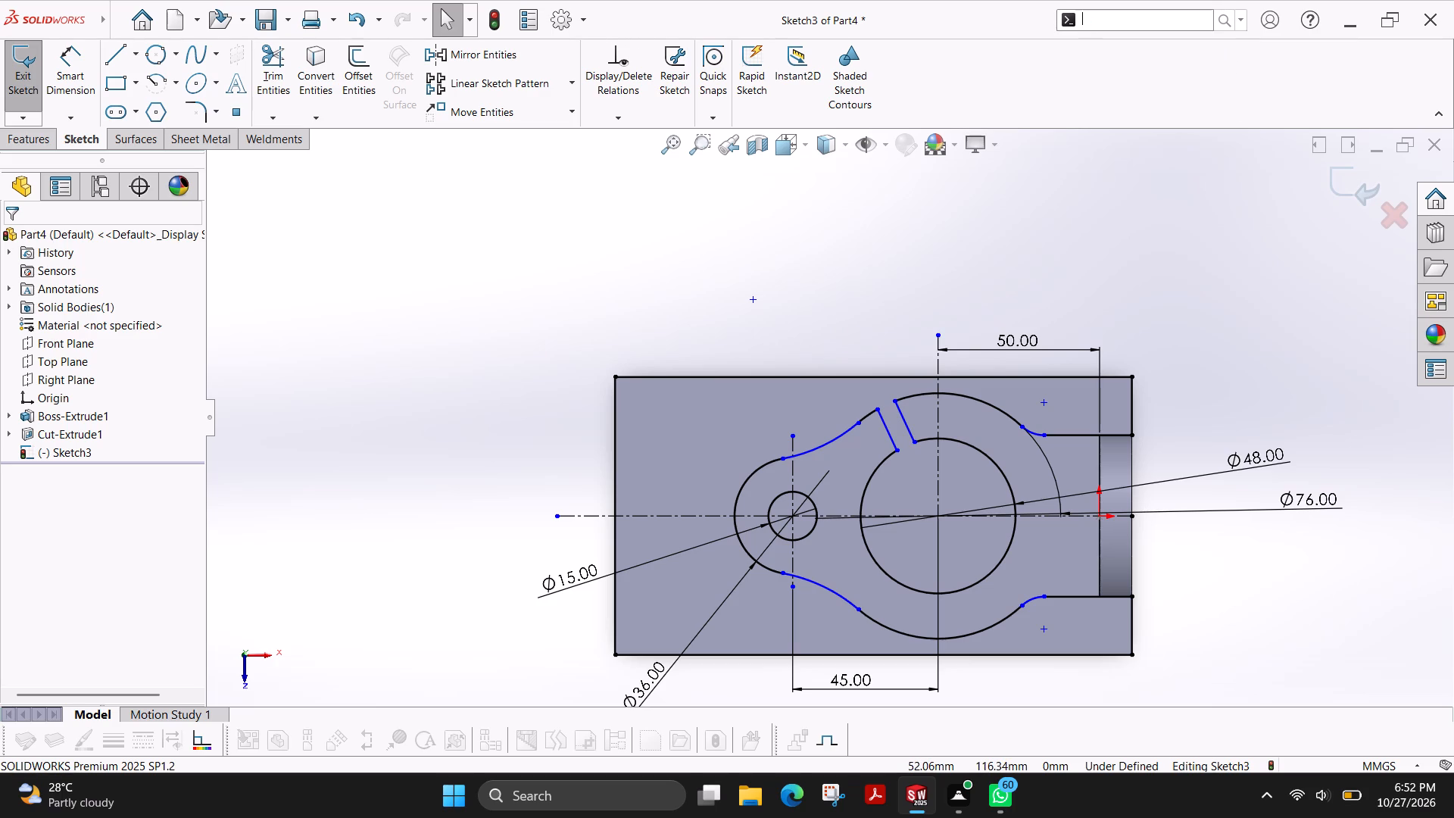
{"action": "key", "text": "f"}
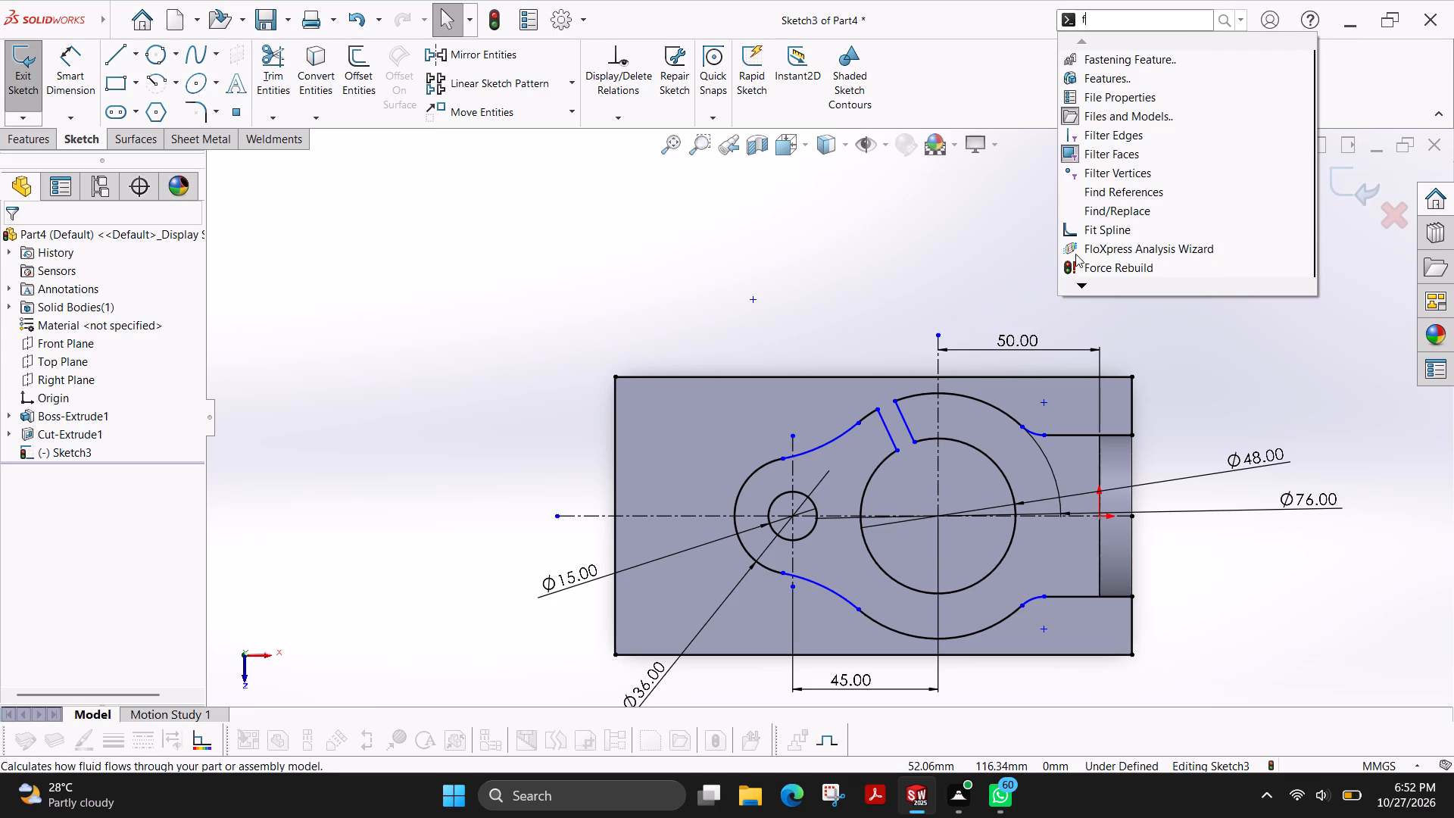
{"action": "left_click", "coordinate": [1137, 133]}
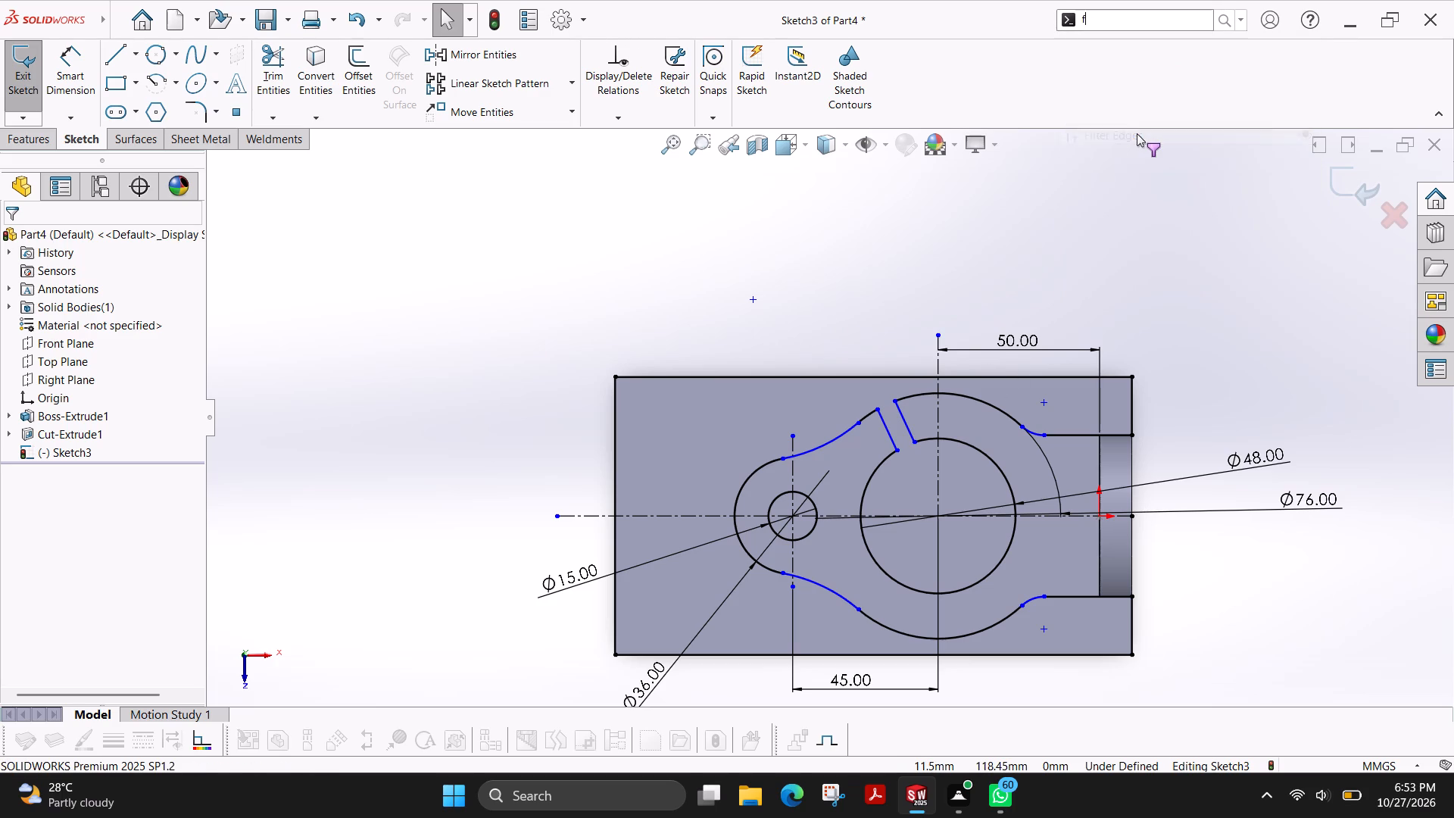
Show the selection filter tools using the command search "fil", switch off all active selection filters, and hide the filter tools again.
{"action": "left_click", "coordinate": [1133, 24]}
{"action": "key", "text": "f"}
{"action": "type", "text": "il"}
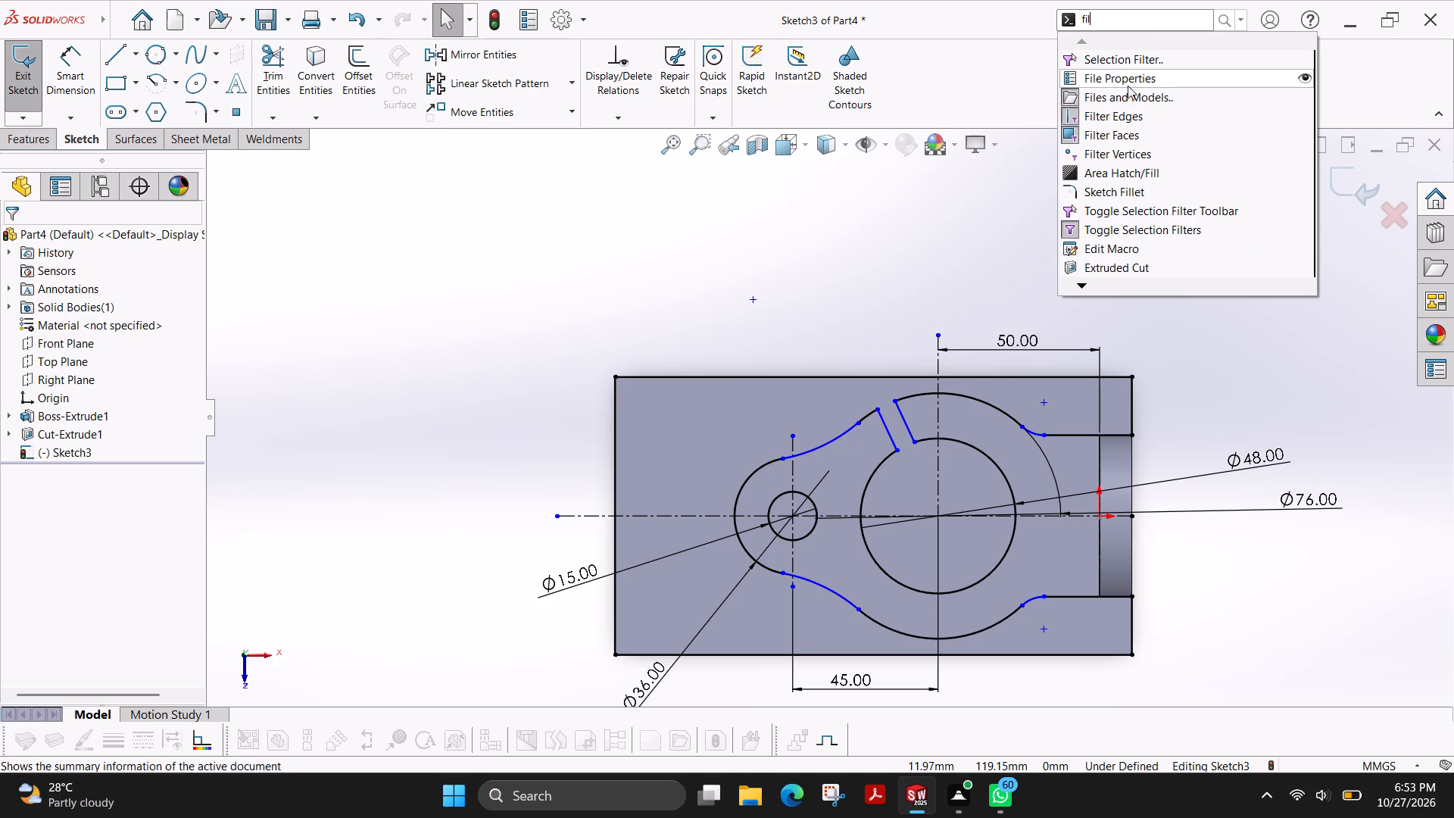
{"action": "left_click", "coordinate": [1131, 63]}
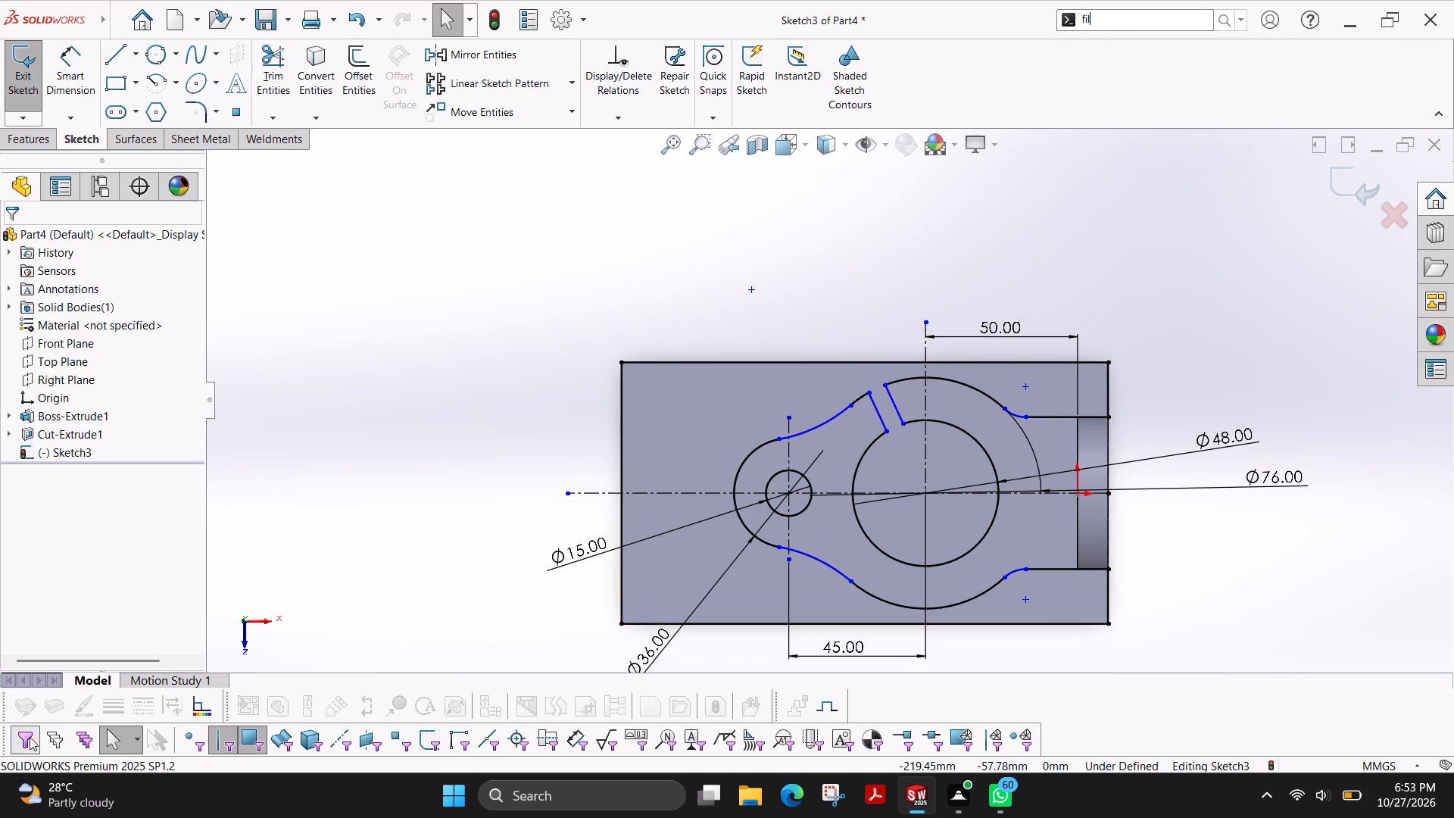
{"action": "left_click", "coordinate": [30, 737]}
{"action": "left_click", "coordinate": [1123, 15]}
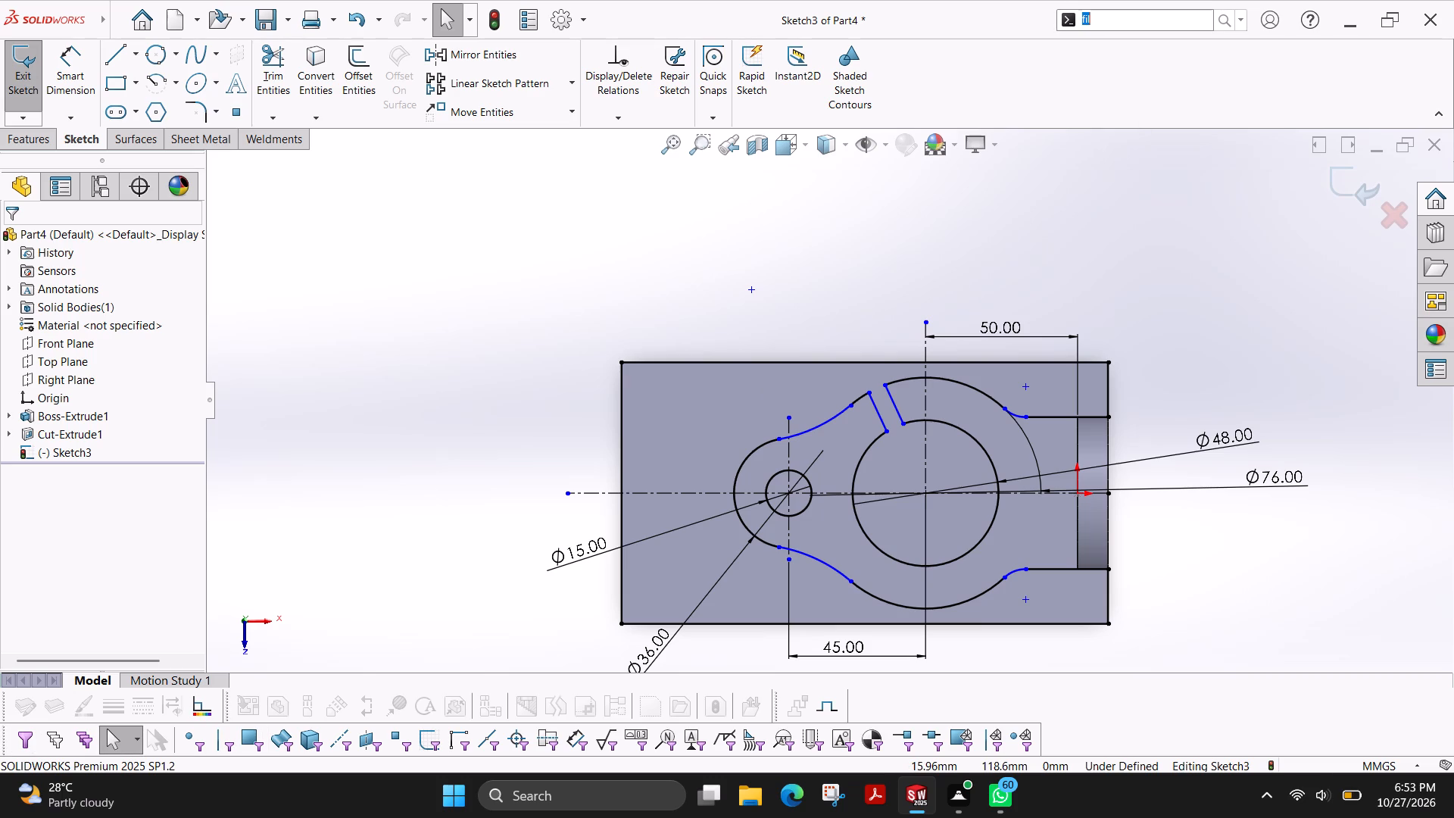
{"action": "type", "text": "fil"}
{"action": "left_click", "coordinate": [1130, 58]}
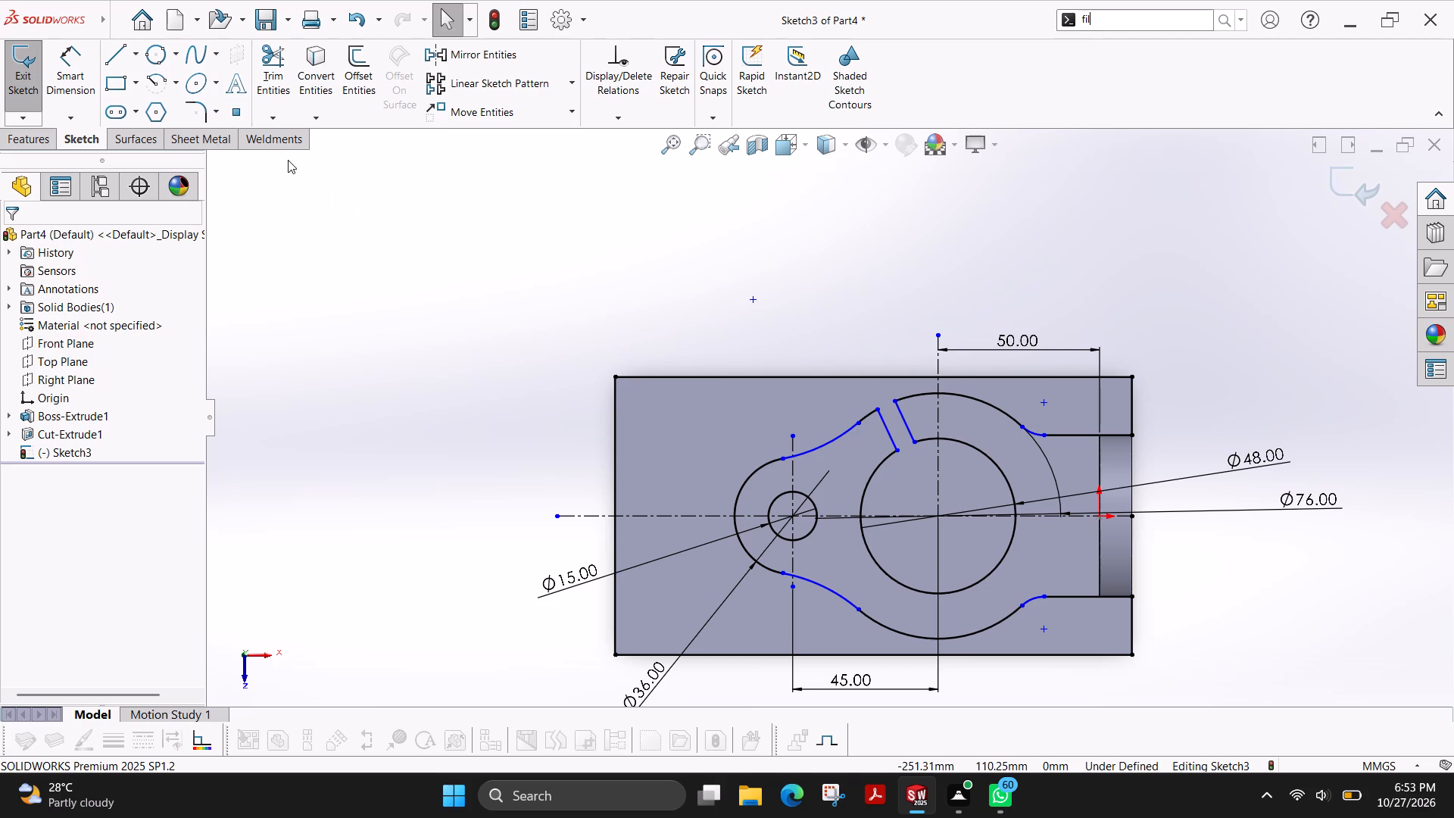
Make a Blind extruded cut 116 mm deep from the sketch, removing the plate around the base outline, its holes and slot.
{"action": "left_click", "coordinate": [29, 143]}
{"action": "left_click", "coordinate": [287, 60]}
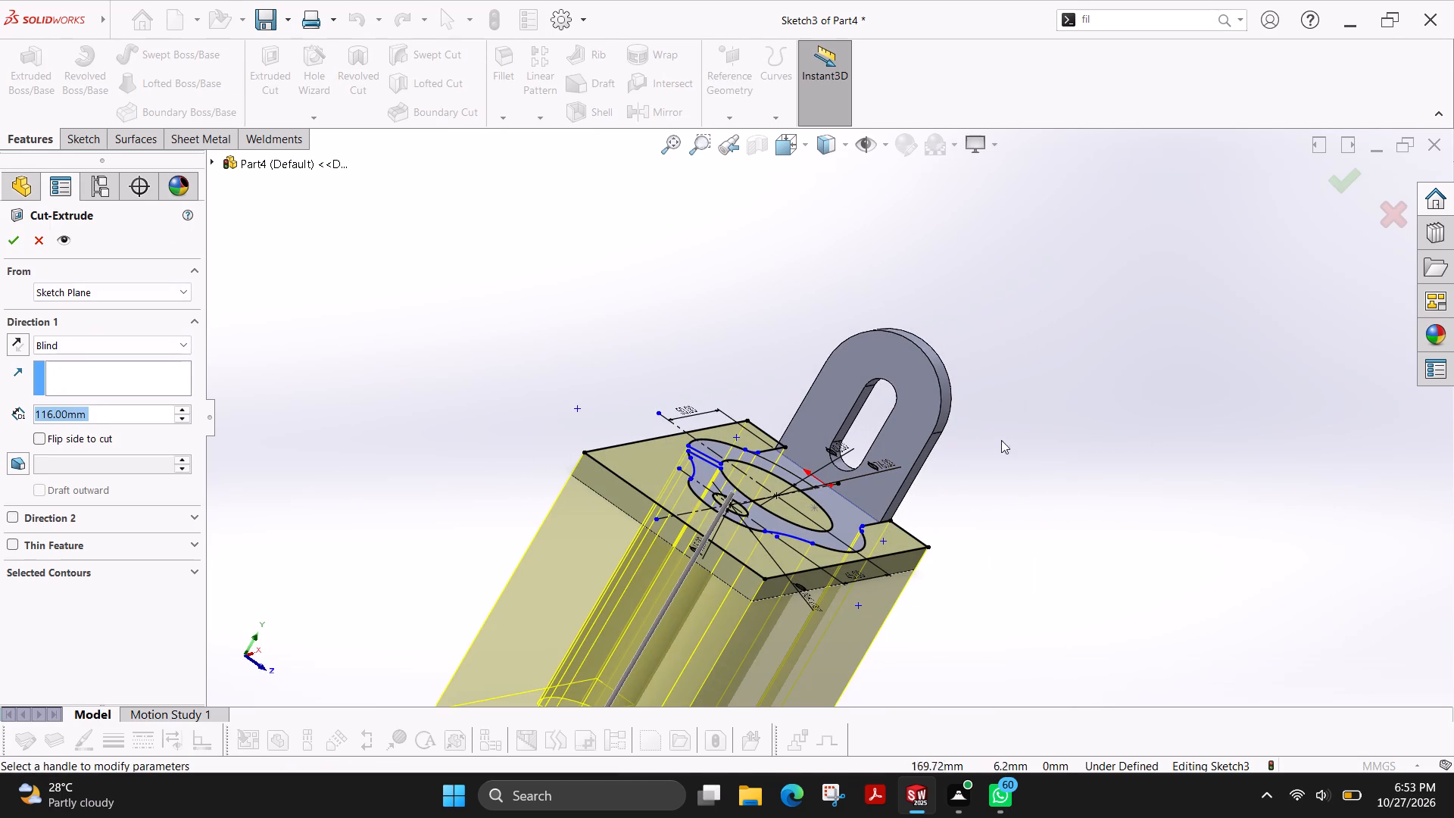
{"action": "middle_click_drag", "start_coordinate": [1029, 437], "coordinate": [936, 555], "text": "ctrl+shift"}
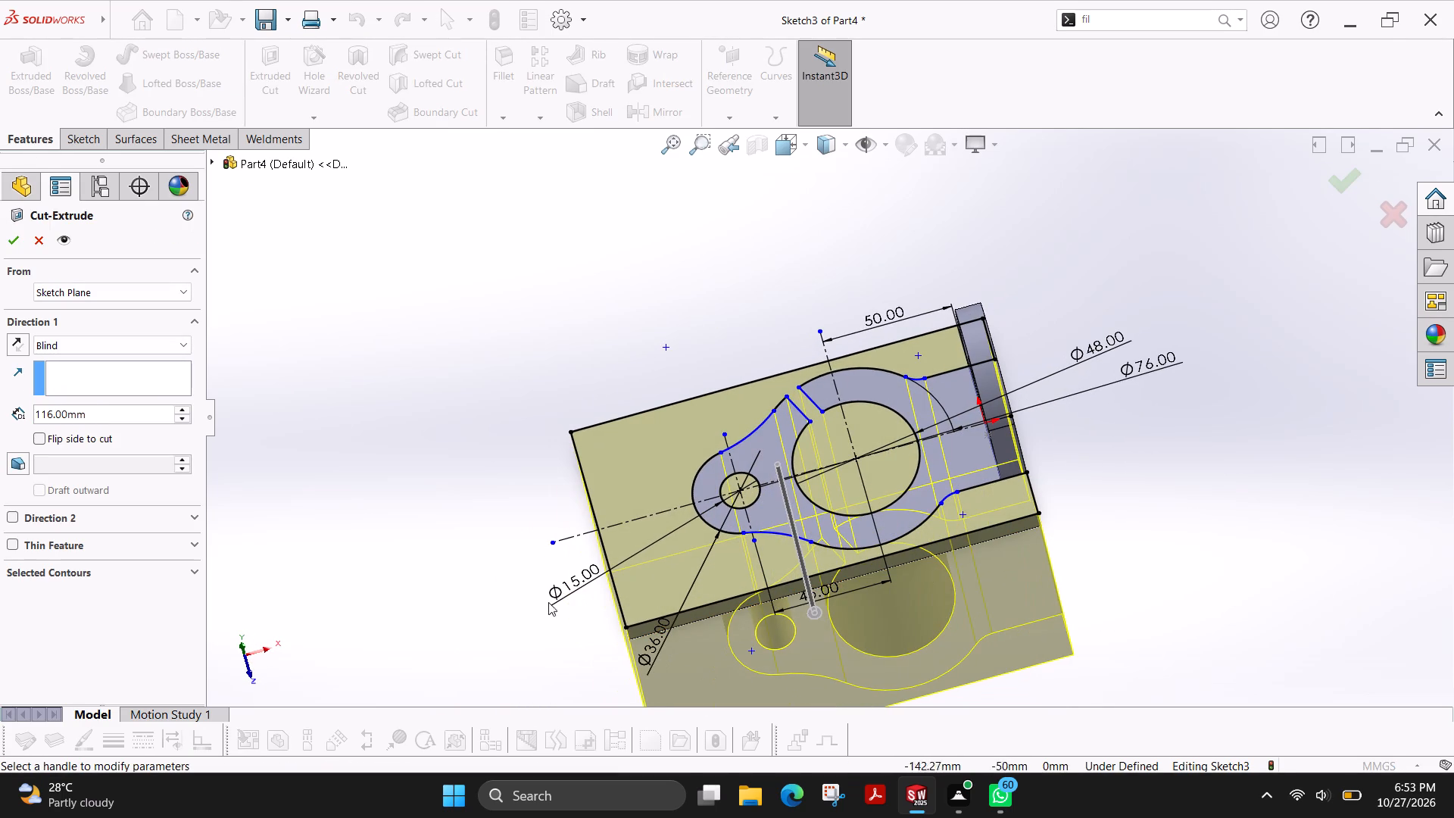
{"action": "left_click", "coordinate": [8, 242]}
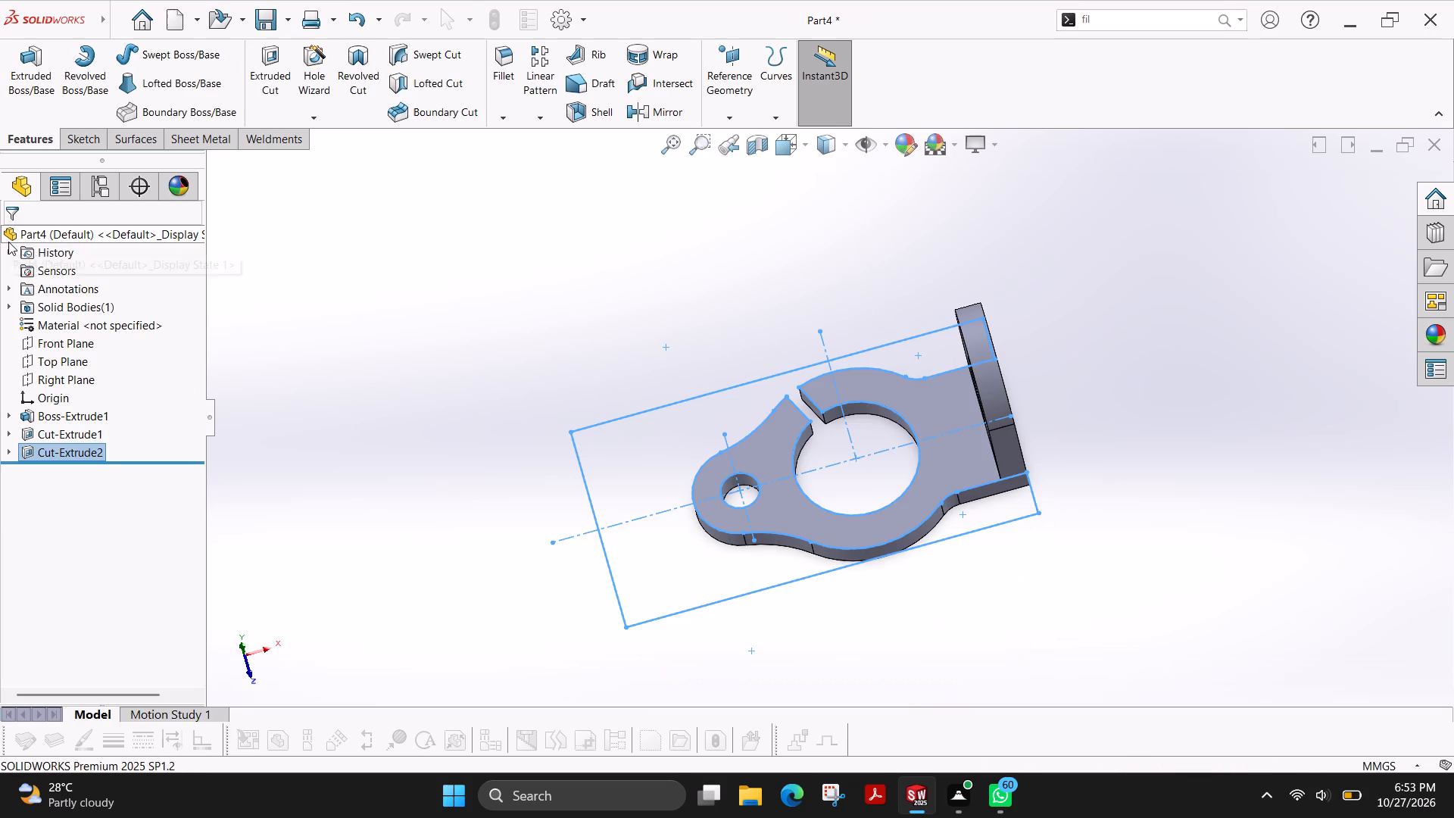
{"action": "key", "text": "Escape"}
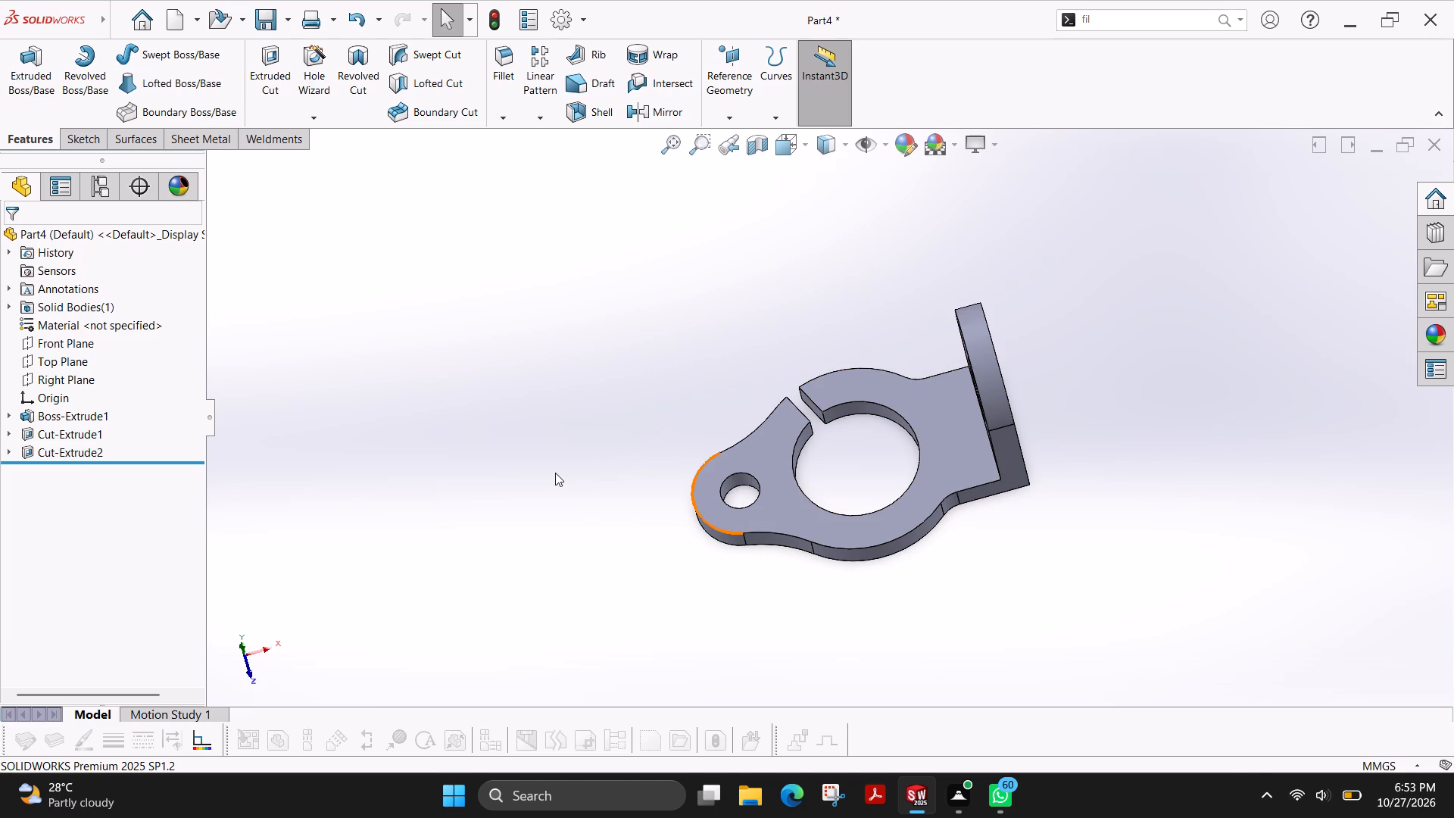
Orient the finished bracket to a standard corner view with the slotted leg standing upright behind the base.
{"action": "middle_click_drag", "start_coordinate": [562, 470], "coordinate": [629, 423], "text": "ctrl+shift"}
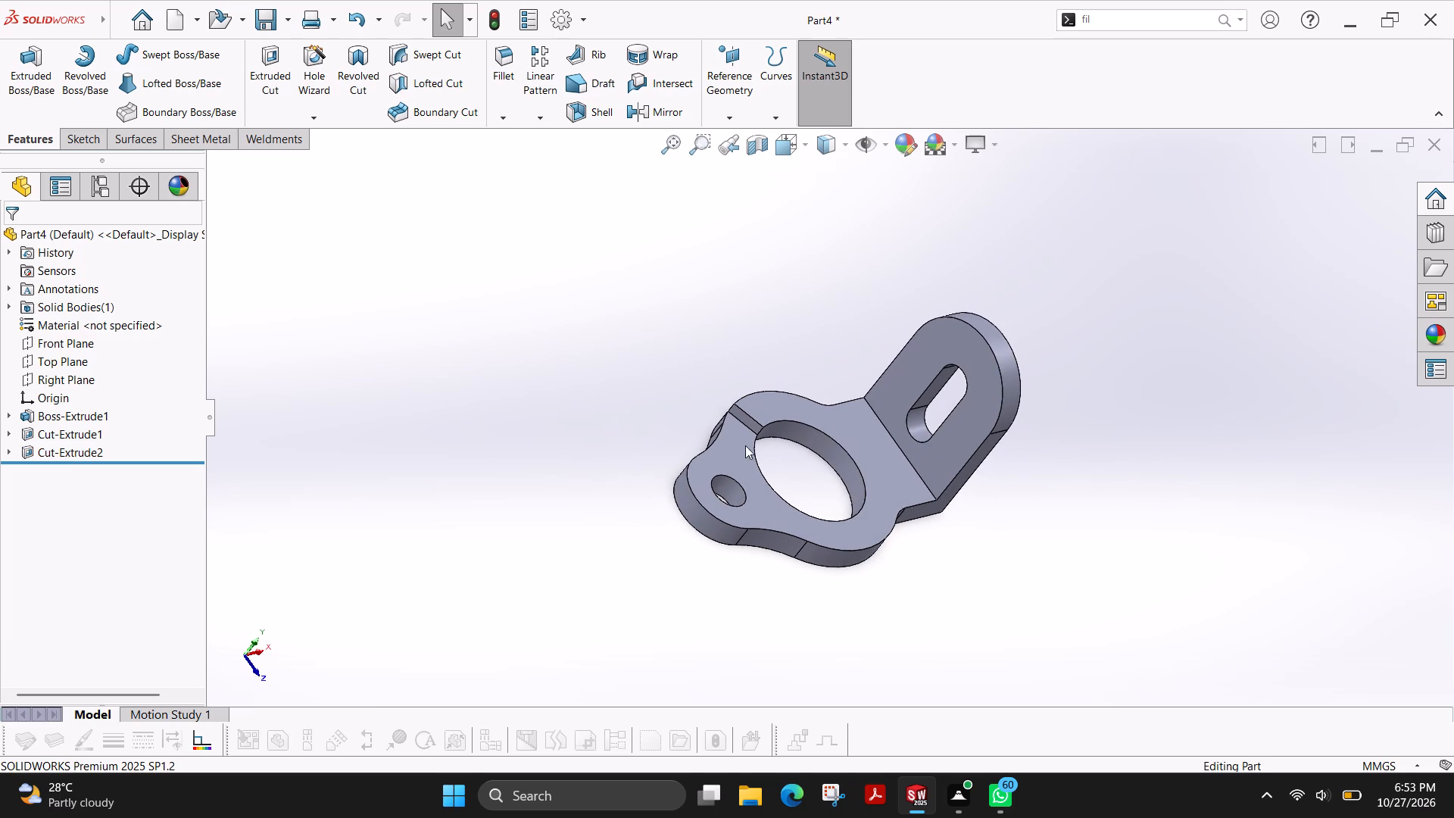
{"action": "left_click", "coordinate": [803, 142]}
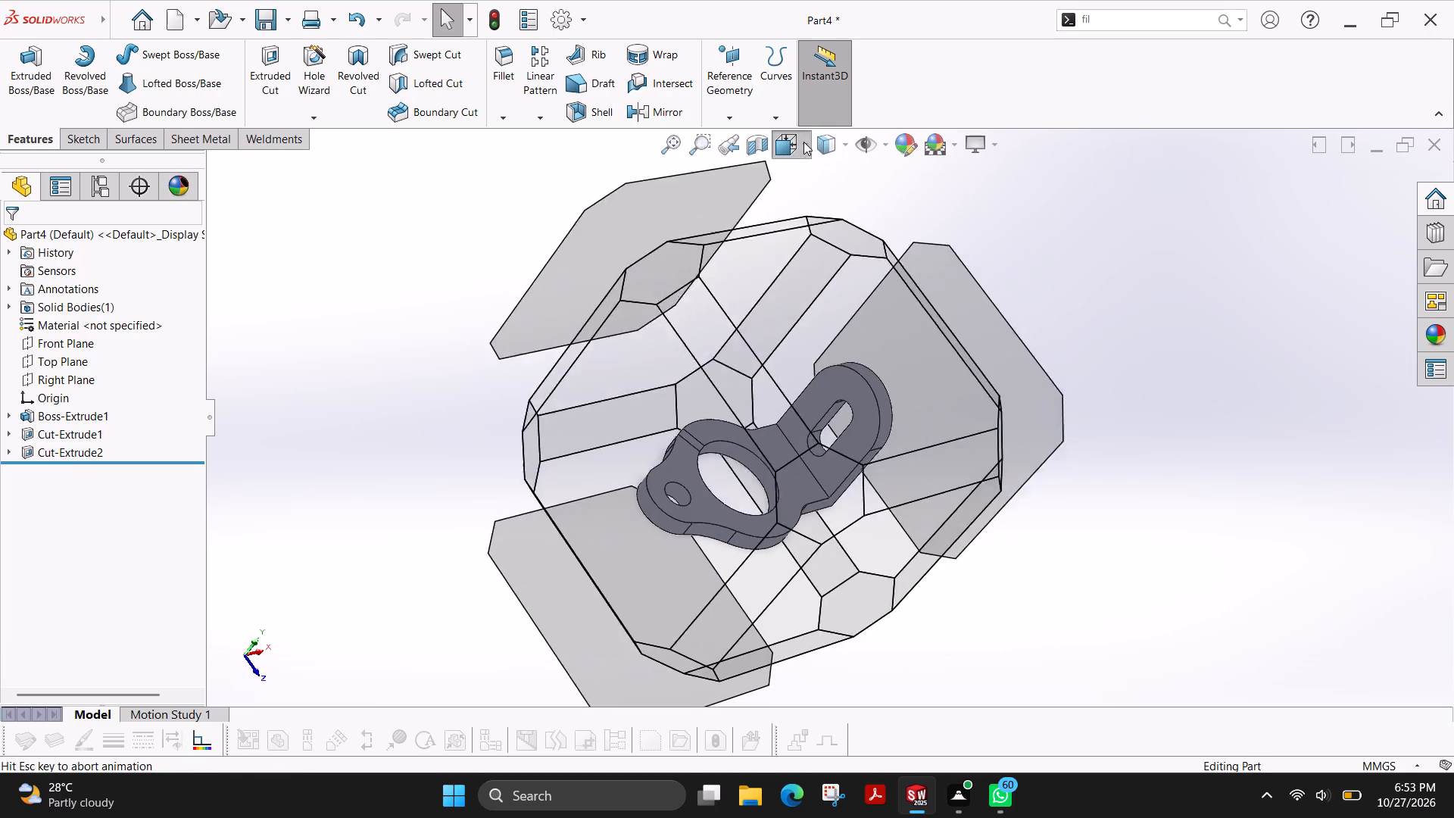
{"action": "left_click", "coordinate": [664, 532]}
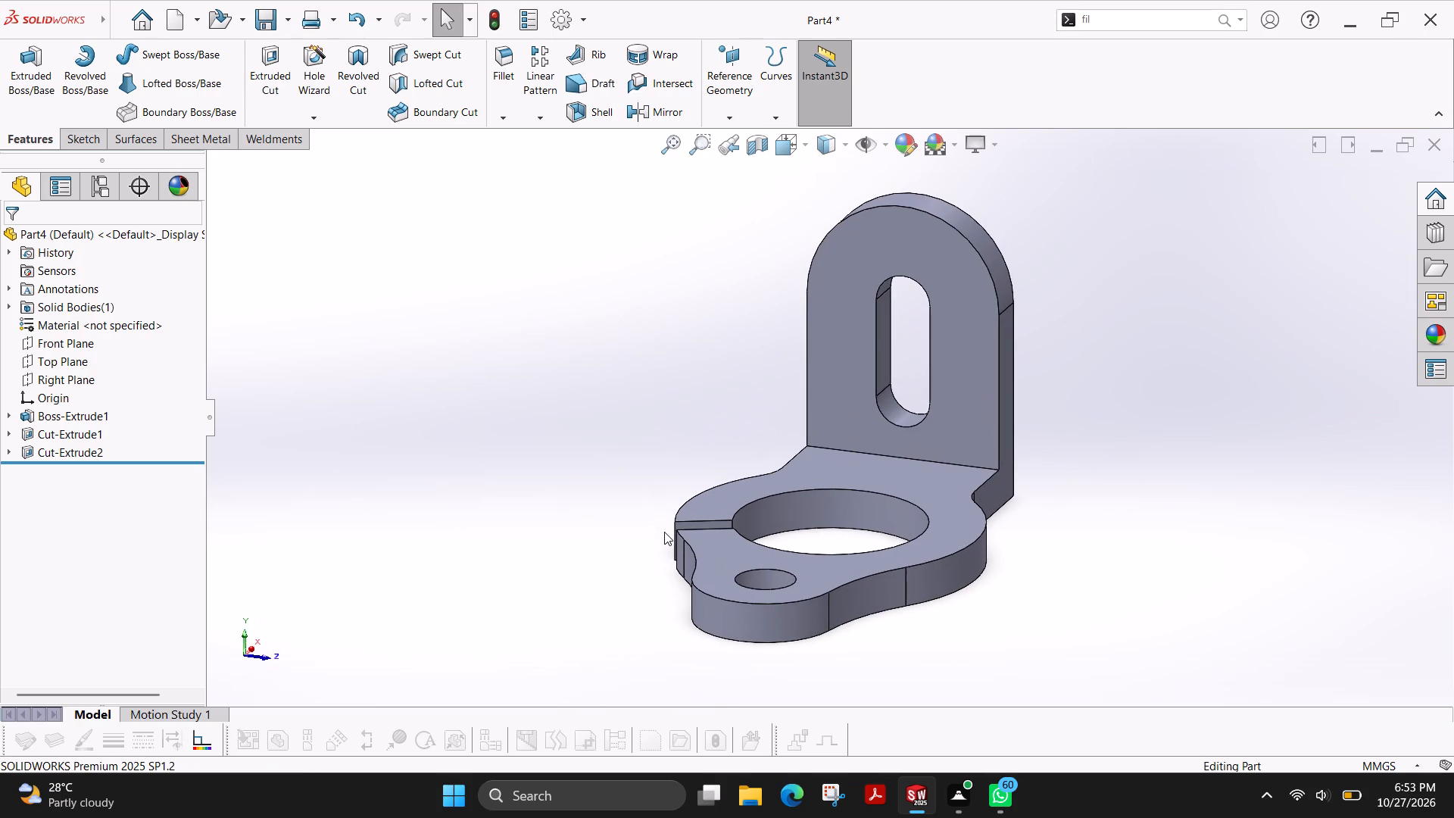
{"action": "scroll", "coordinate": [664, 532], "scroll_direction": "up", "scroll_amount": 2}
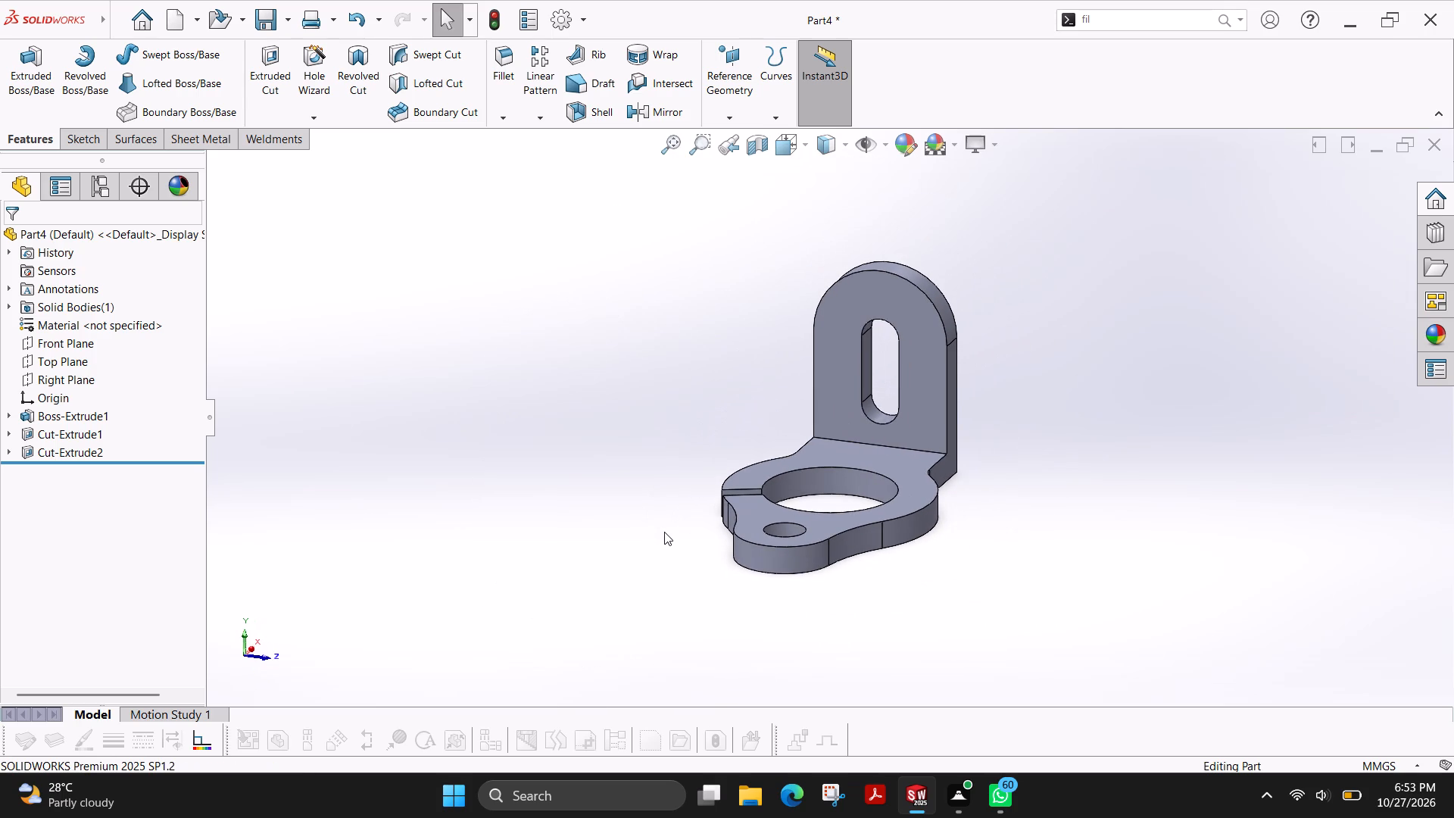
Start saving the part and browse to the Desktop > fuji drawing file > solidworks folder, checking the last part number there.
{"action": "key", "text": "ctrl+s"}
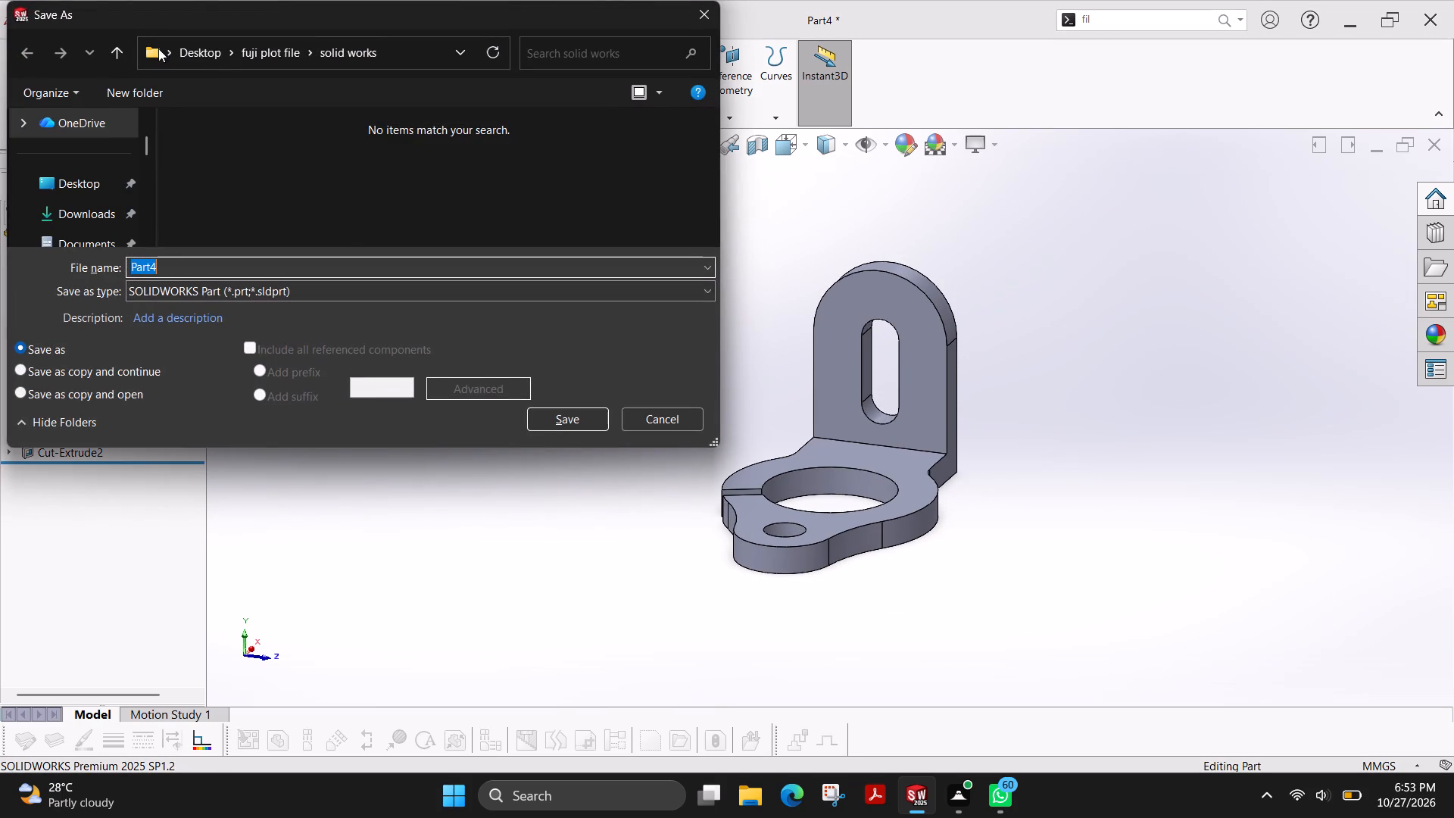
{"action": "left_click", "coordinate": [202, 51]}
{"action": "double_click", "coordinate": [267, 184]}
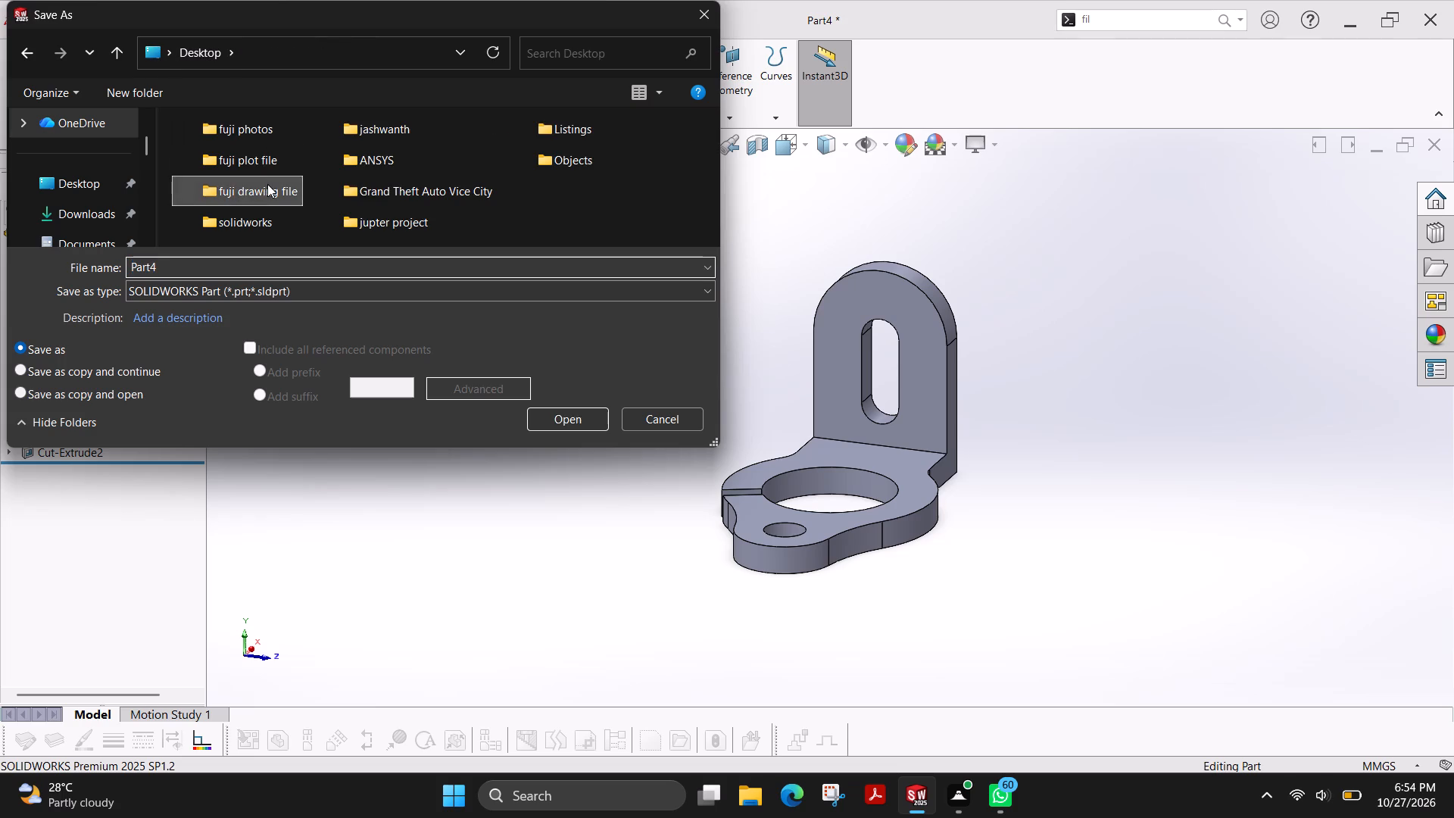
{"action": "double_click", "coordinate": [245, 153]}
{"action": "scroll", "coordinate": [334, 214], "scroll_direction": "down", "scroll_amount": 6}
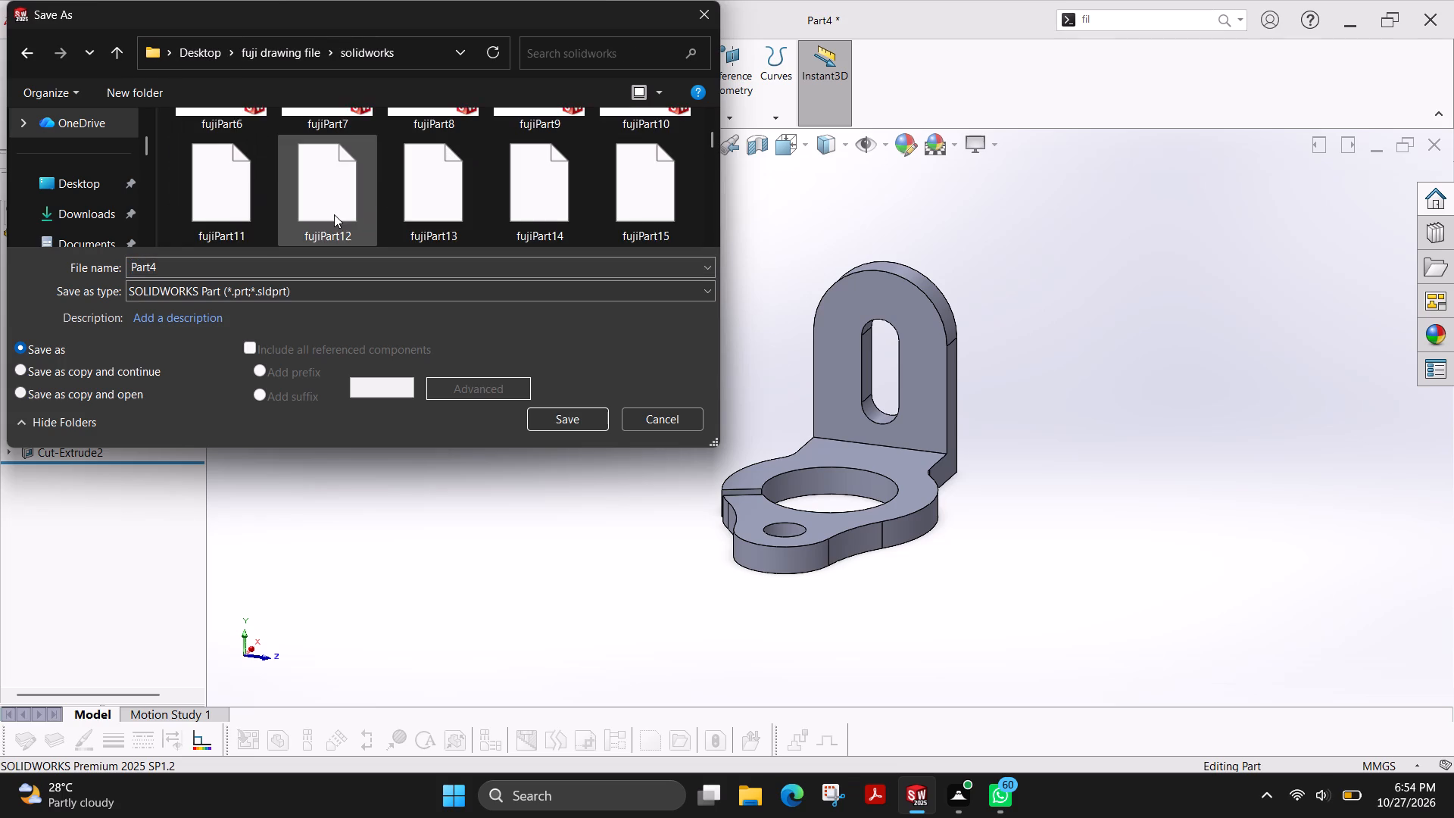
{"action": "scroll", "coordinate": [334, 214], "scroll_direction": "down", "scroll_amount": 20}
{"action": "scroll", "coordinate": [334, 214], "scroll_direction": "down", "scroll_amount": 19}
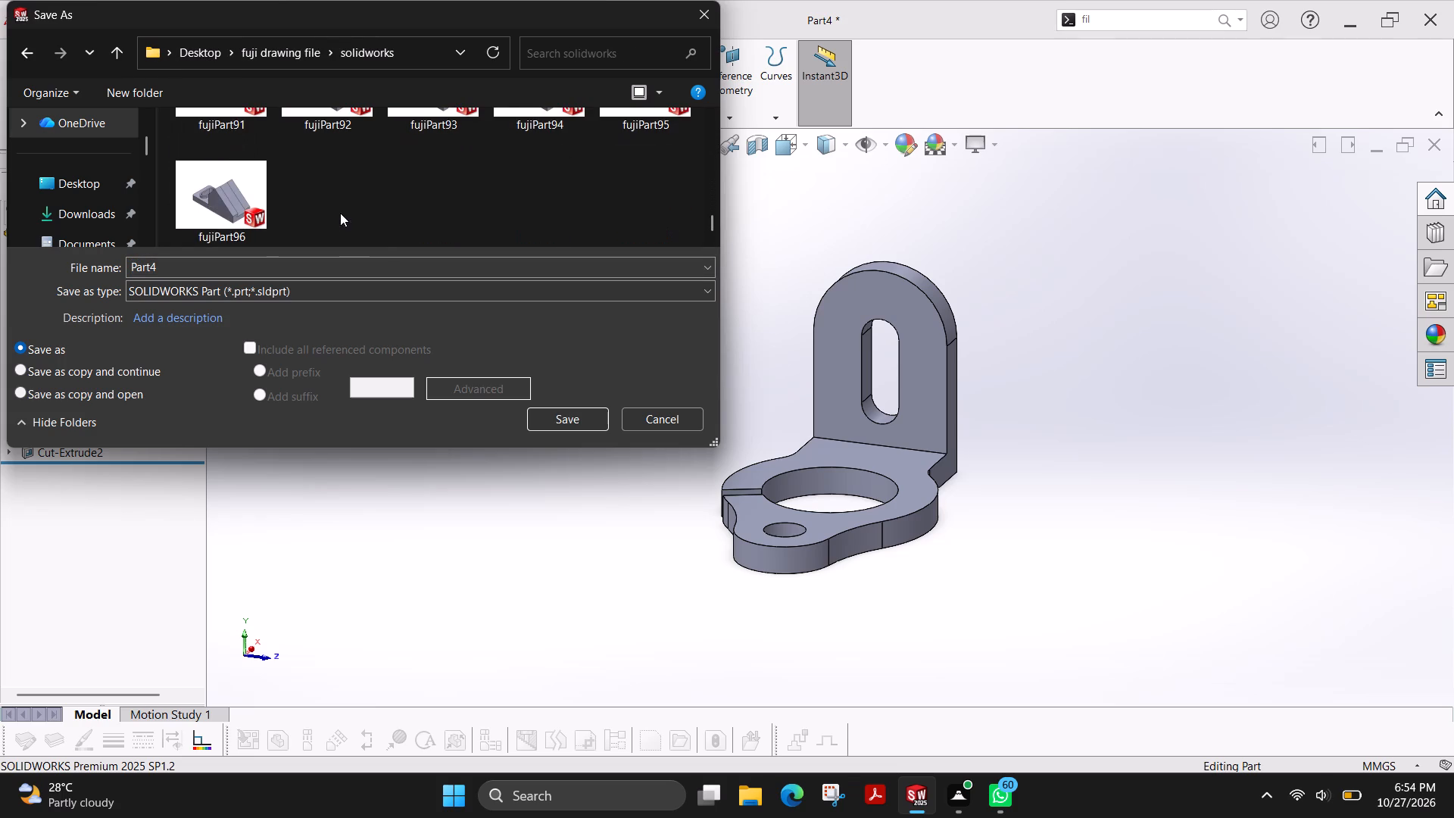
{"action": "scroll", "coordinate": [340, 213], "scroll_direction": "down", "scroll_amount": 5}
Name the part file fujiPart97 and save it in the solidworks folder.
{"action": "left_click", "coordinate": [261, 262]}
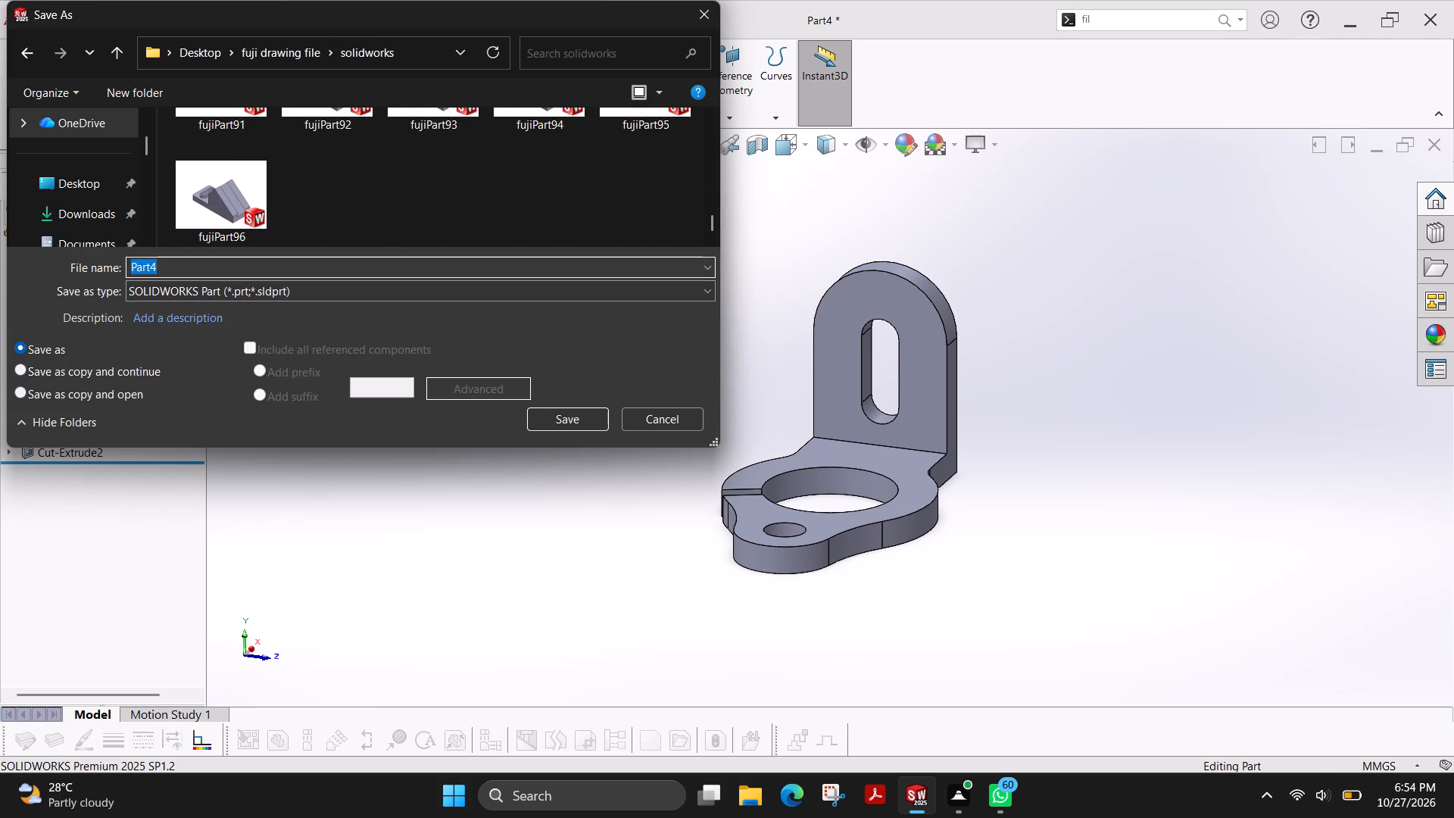
{"action": "key", "text": "Right"}
{"action": "key", "text": "BackSpace"}
{"action": "type", "text": "97"}
{"action": "key", "text": "Left"}
{"action": "key", "text": "Left"}
{"action": "key", "text": "Left"}
{"action": "key", "text": "Left"}
{"action": "key", "text": "Left"}
{"action": "key", "text": "Left"}
{"action": "key", "text": "Left"}
{"action": "key", "text": "Left"}
{"action": "key", "text": "Left"}
{"action": "key", "text": "Left"}
{"action": "key", "text": "Left"}
{"action": "key", "text": "Left"}
{"action": "key", "text": "Left"}
{"action": "key", "text": "Left"}
{"action": "key", "text": "Left"}
{"action": "key", "text": "Left"}
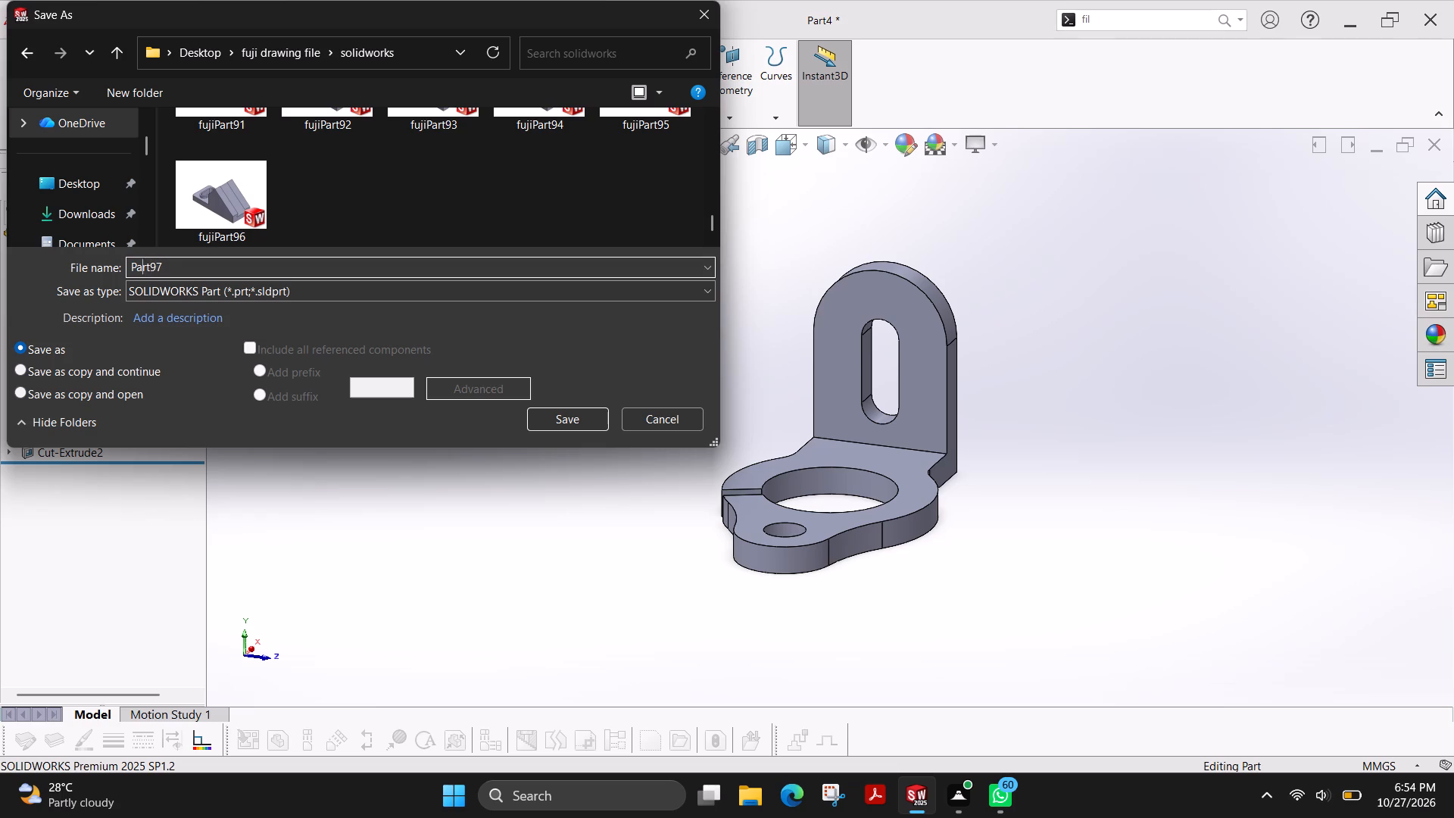
{"action": "type", "text": "fuji"}
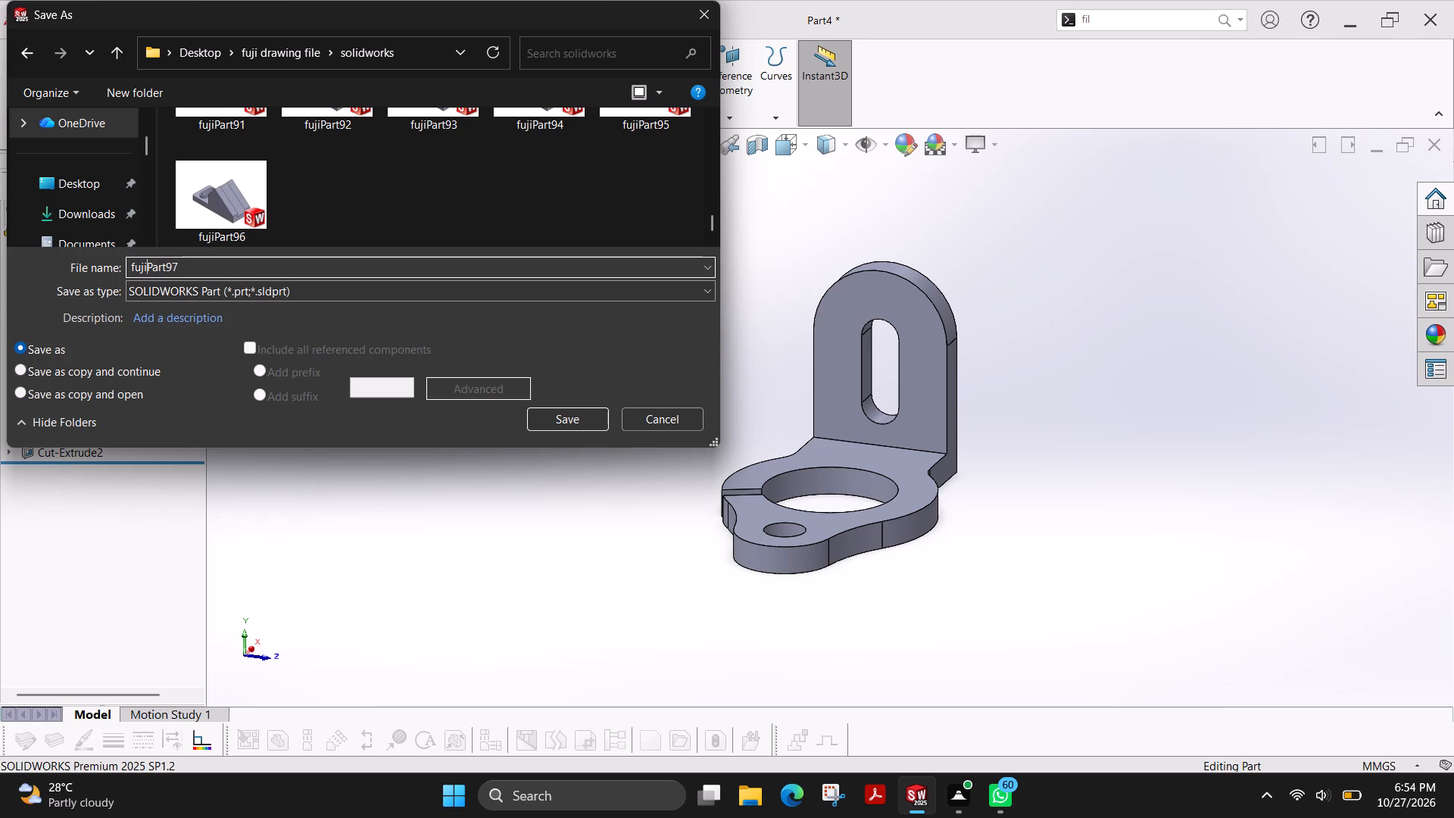
{"action": "left_click", "coordinate": [566, 418]}
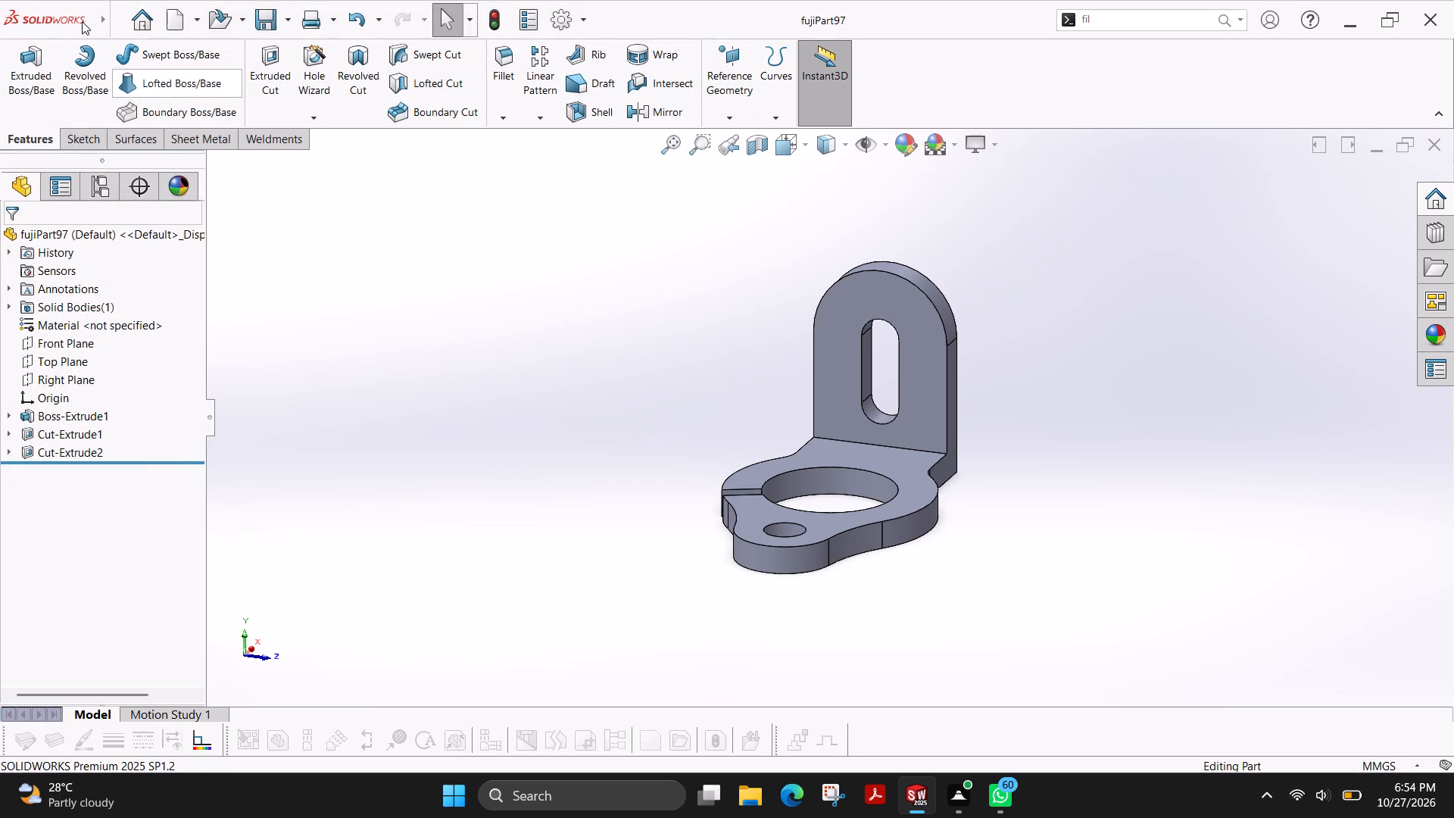
Export fujiPart97 under the same name in a different file format to the Desktop > fuji plot file > solid works folder.
{"action": "left_click", "coordinate": [176, 225]}
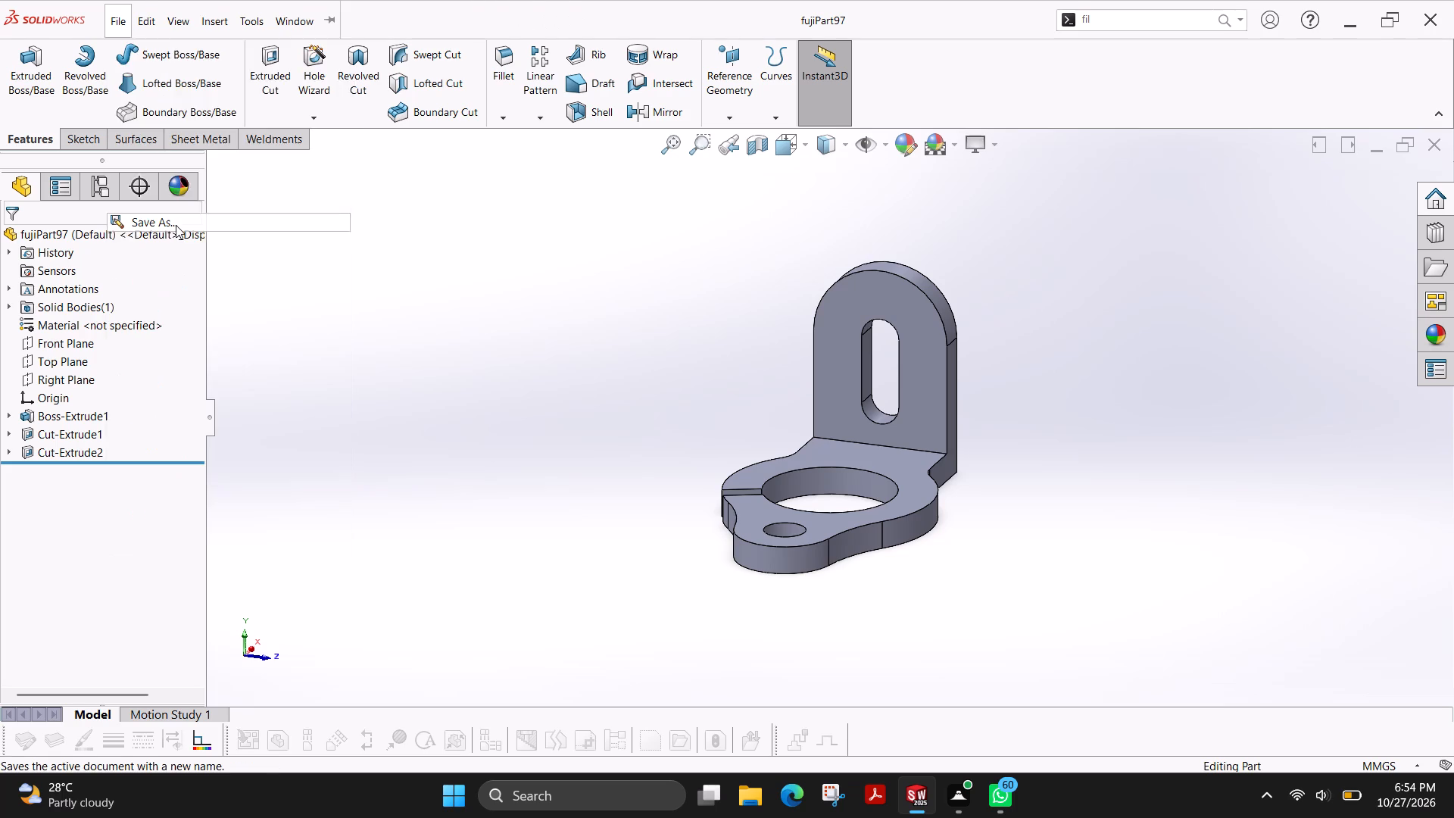
{"action": "left_click", "coordinate": [212, 45]}
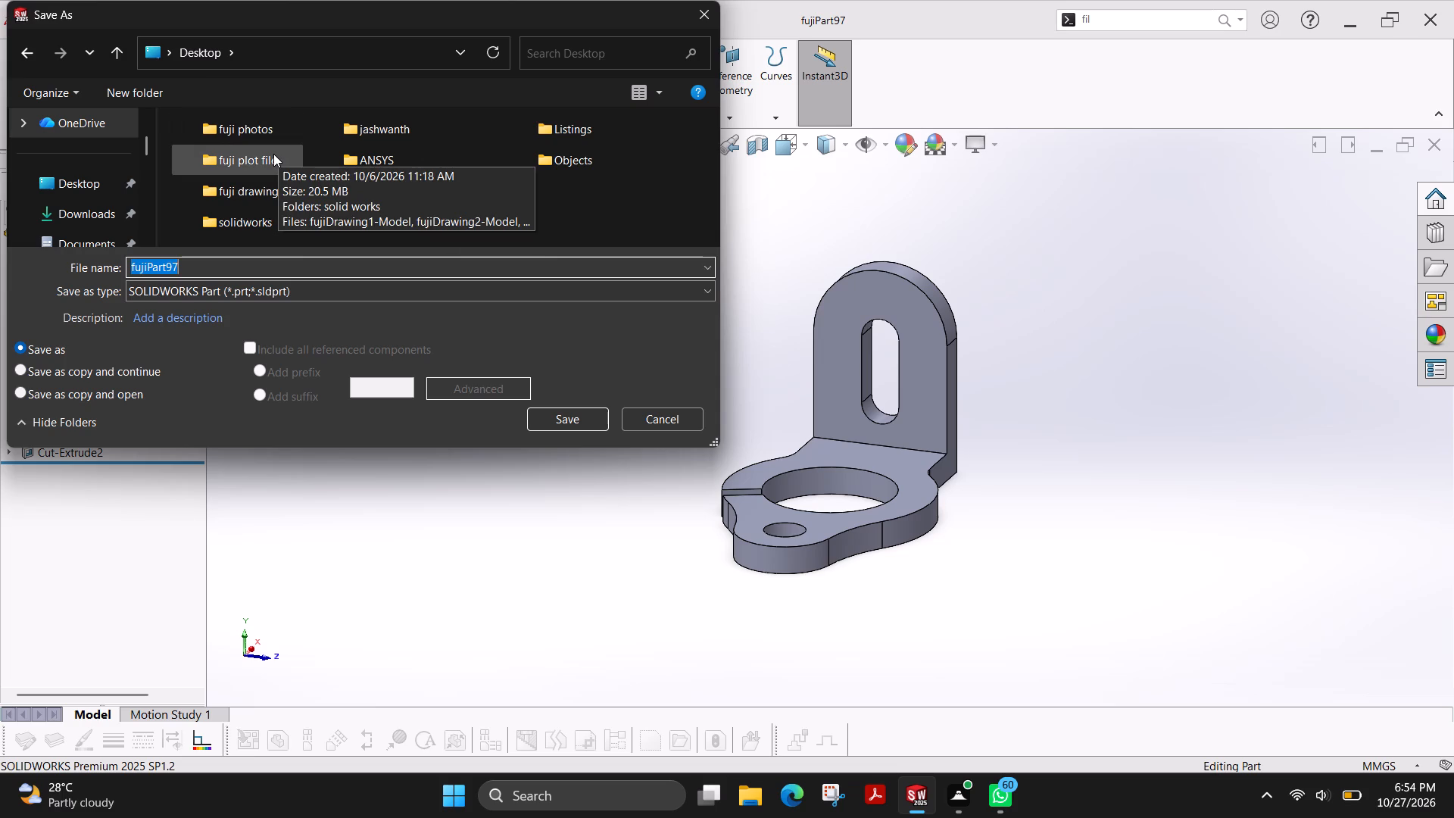
{"action": "double_click", "coordinate": [273, 154]}
{"action": "double_click", "coordinate": [273, 154]}
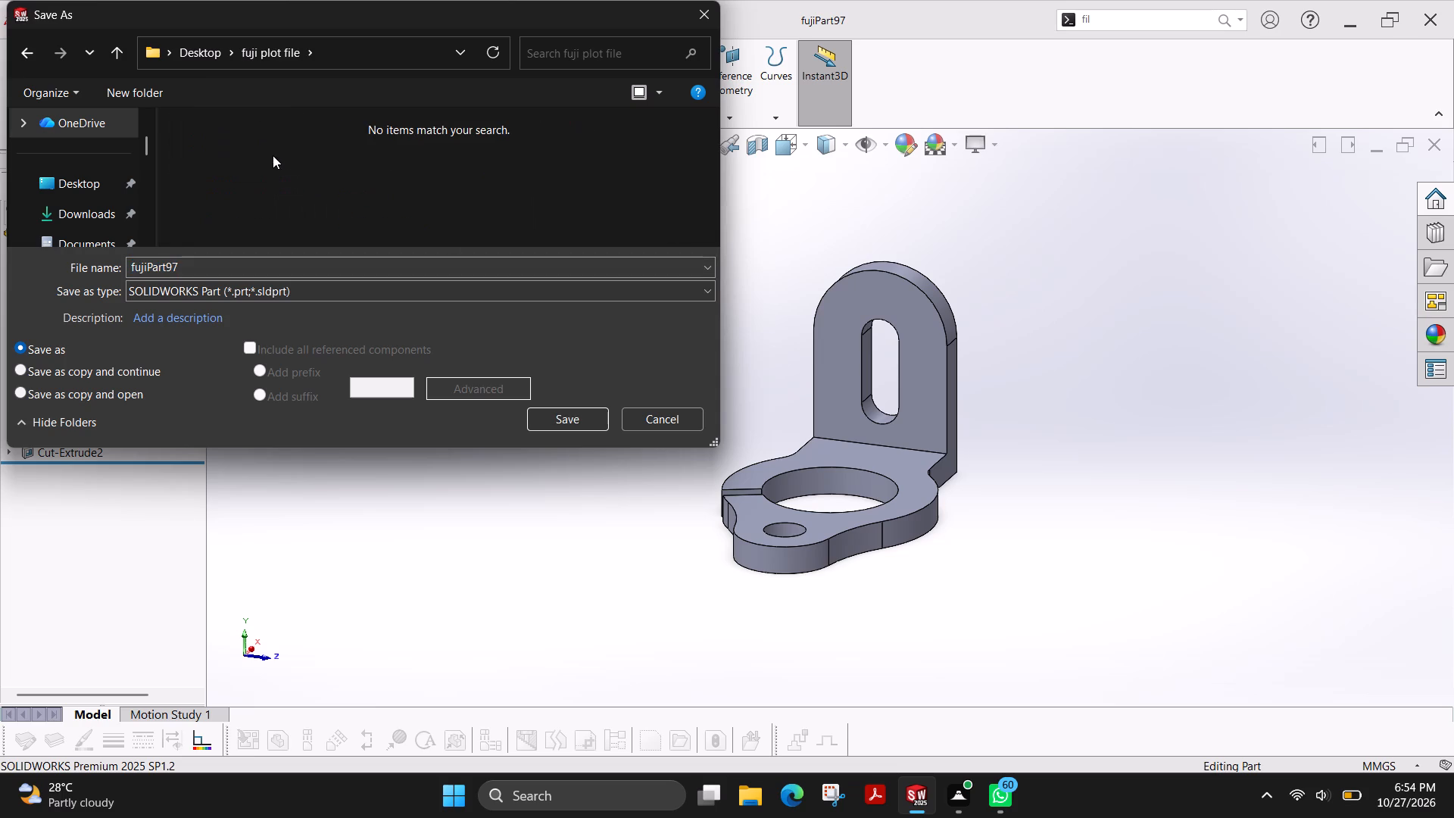
{"action": "left_click", "coordinate": [238, 298]}
{"action": "left_click", "coordinate": [248, 449]}
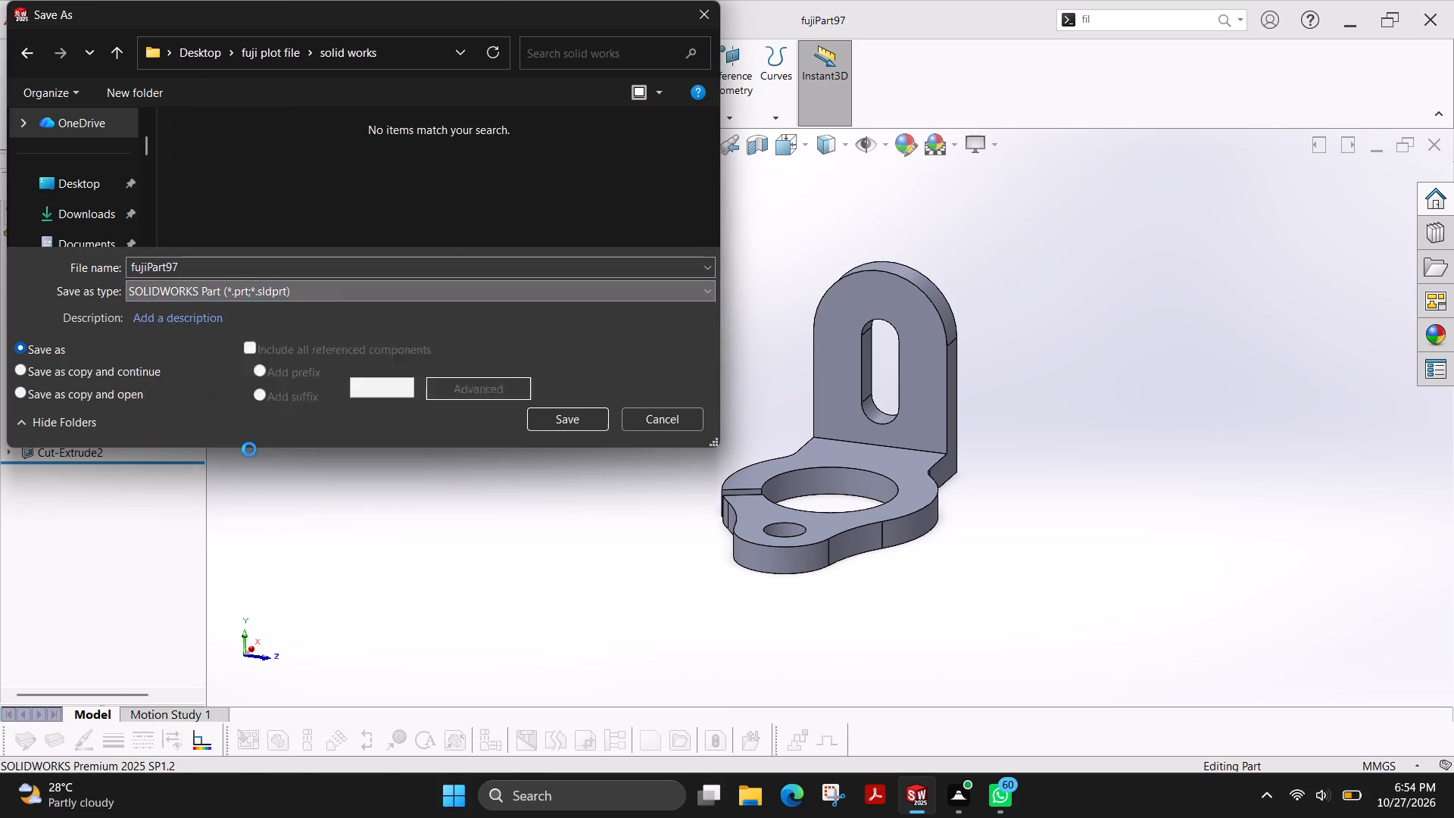
{"action": "left_click", "coordinate": [554, 452]}
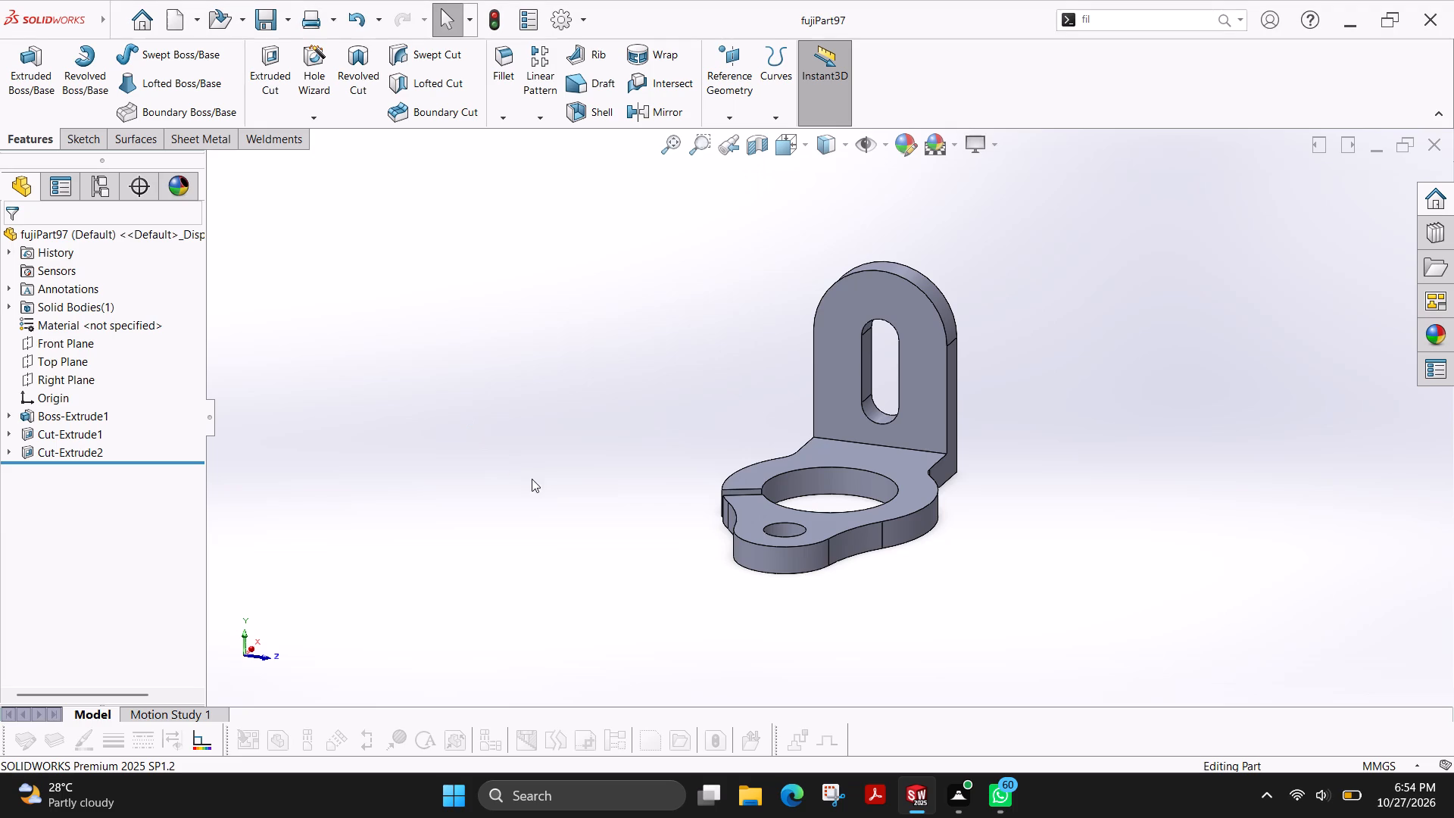